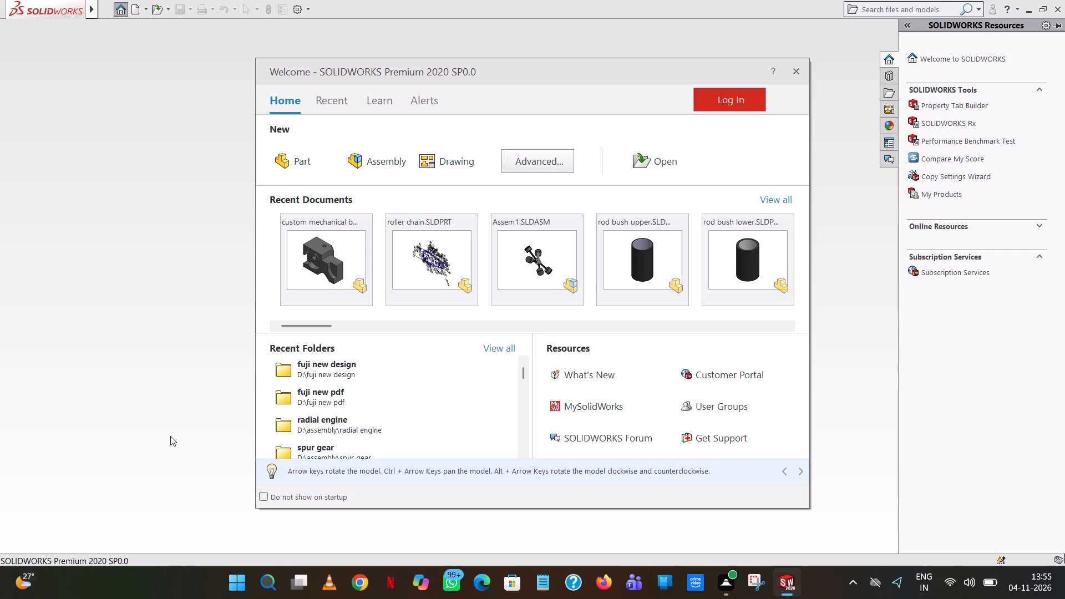
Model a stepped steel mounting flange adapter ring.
Create a new part document and open a sketch on the Top Plane.
{"action": "double_click", "coordinate": [323, 151]}
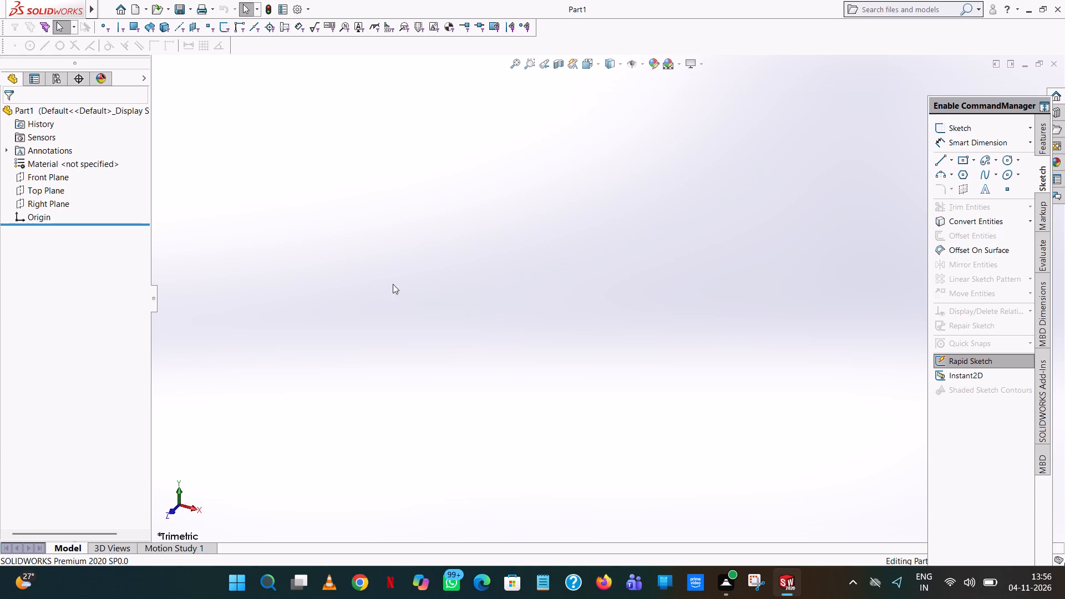
{"action": "left_click", "coordinate": [49, 186]}
{"action": "left_click", "coordinate": [60, 175]}
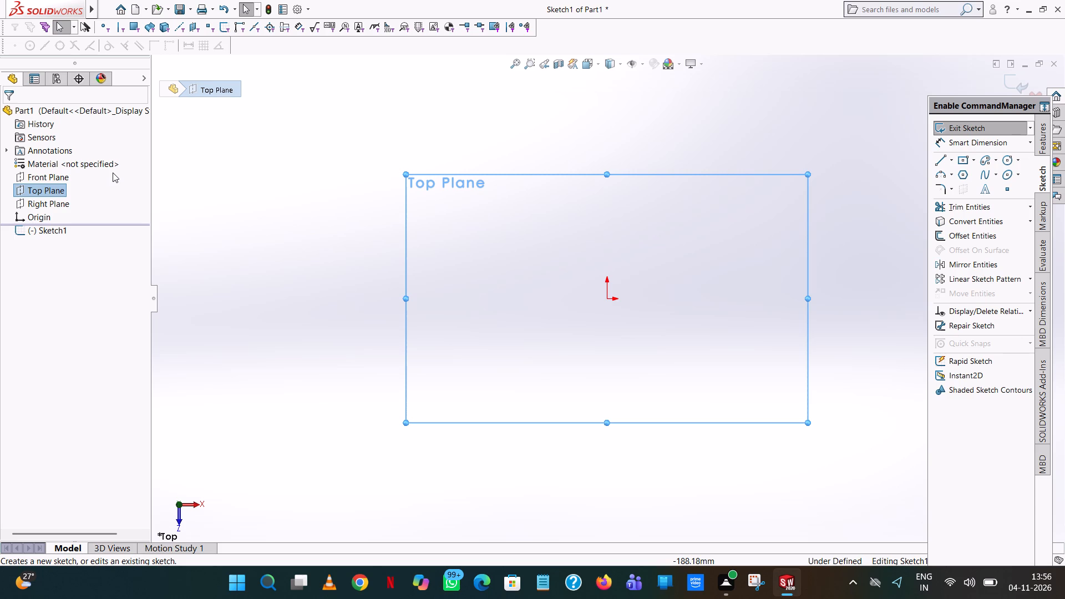
{"action": "left_click", "coordinate": [419, 116]}
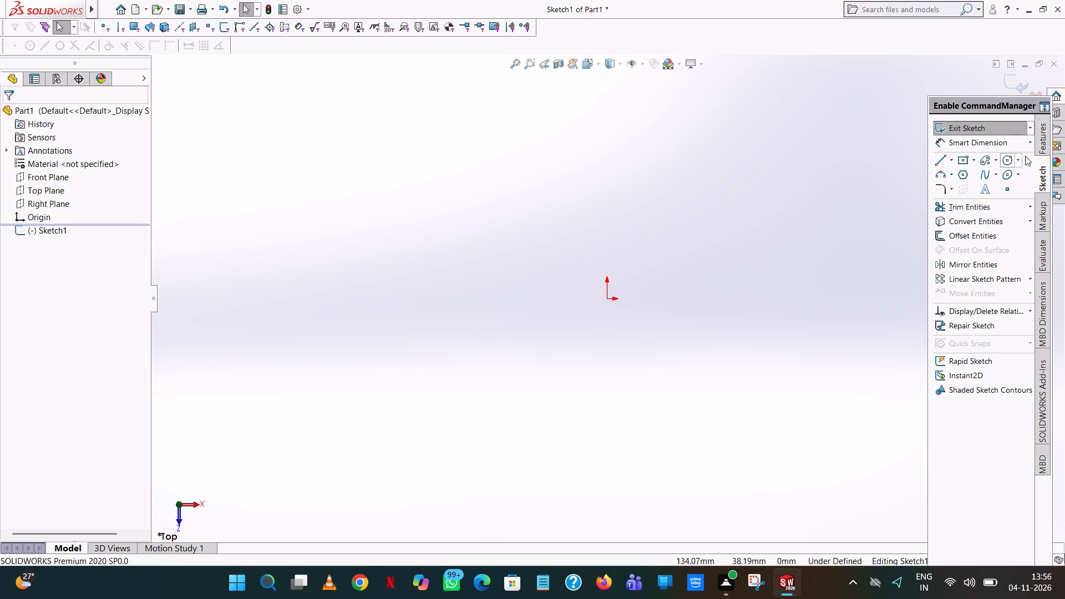
Sketch a circle centred on the origin and set its radius to 350/2, i.e. 175 mm.
{"action": "left_click", "coordinate": [1008, 155]}
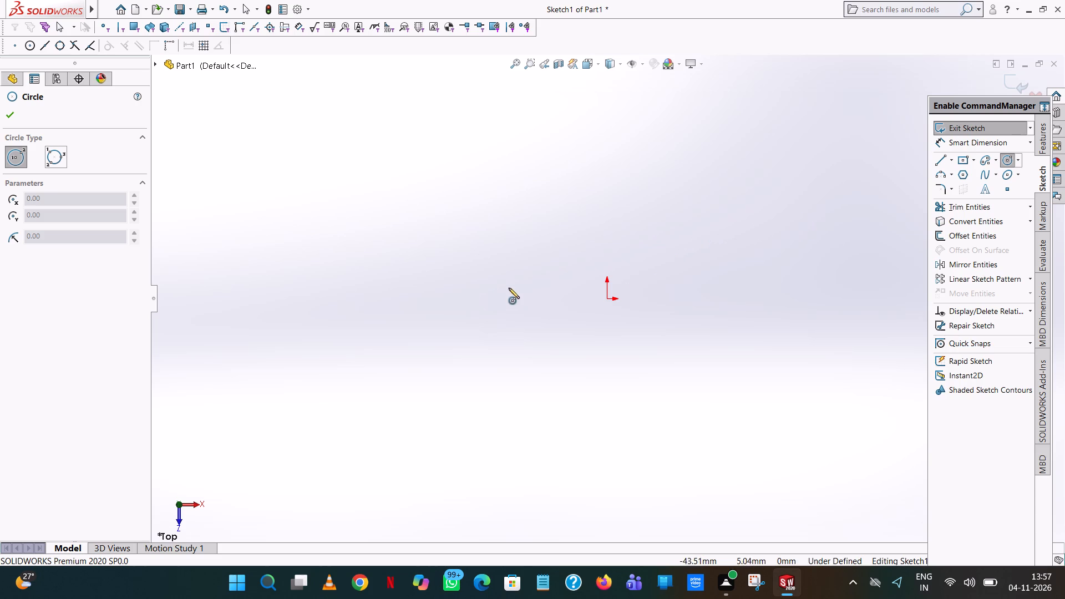
{"action": "left_click", "coordinate": [607, 298]}
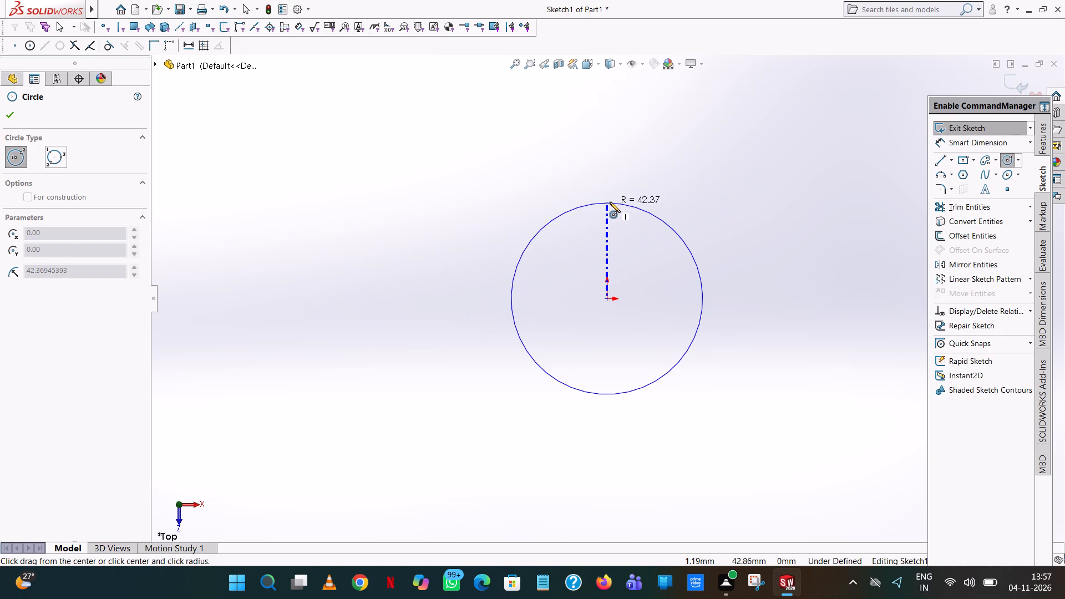
{"action": "type", "text": "350/"}
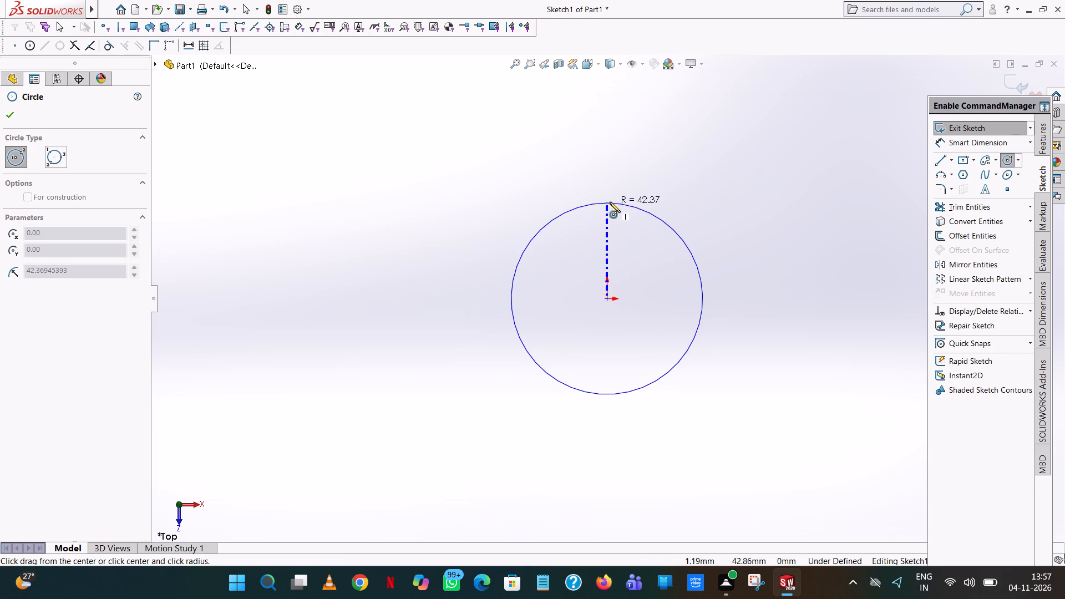
{"action": "left_click", "coordinate": [610, 202]}
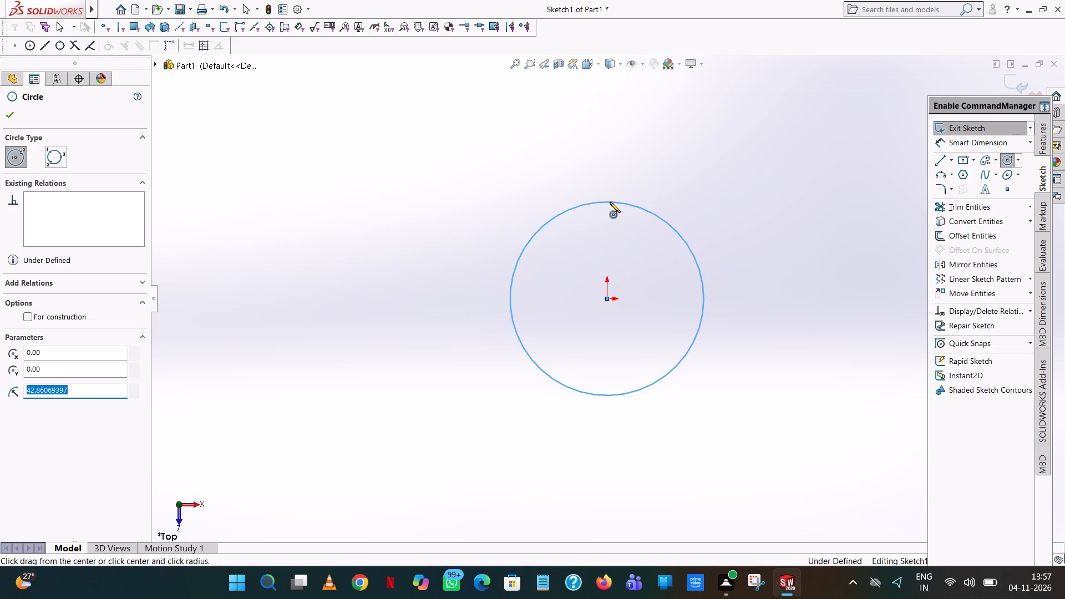
{"action": "type", "text": "350/2"}
{"action": "key", "text": "Return"}
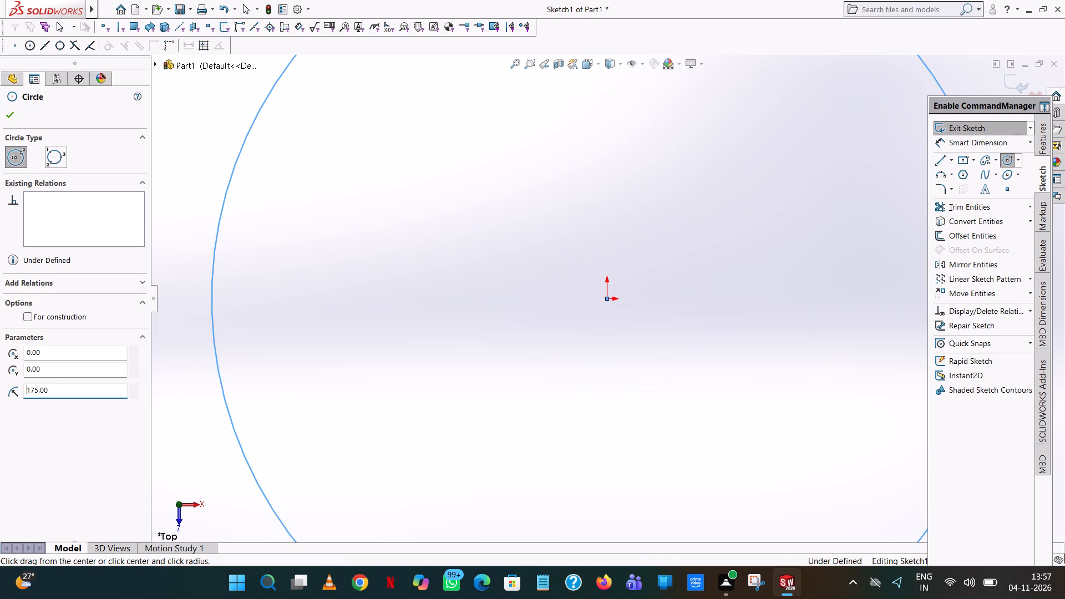
{"action": "left_click", "coordinate": [16, 118]}
{"action": "left_click", "coordinate": [404, 190]}
{"action": "scroll", "coordinate": [402, 207], "scroll_direction": "up", "scroll_amount": 5}
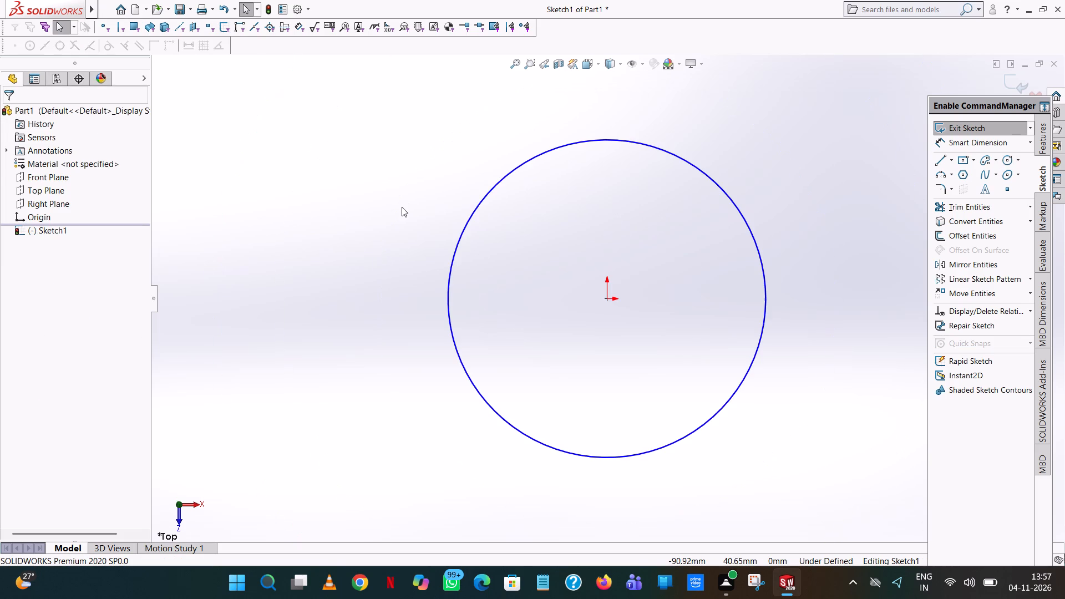
{"action": "left_click", "coordinate": [762, 172]}
Add a diameter dimension to the circle with Smart Dimension, placing it outside the circle.
{"action": "left_click", "coordinate": [975, 150]}
{"action": "left_click", "coordinate": [983, 138]}
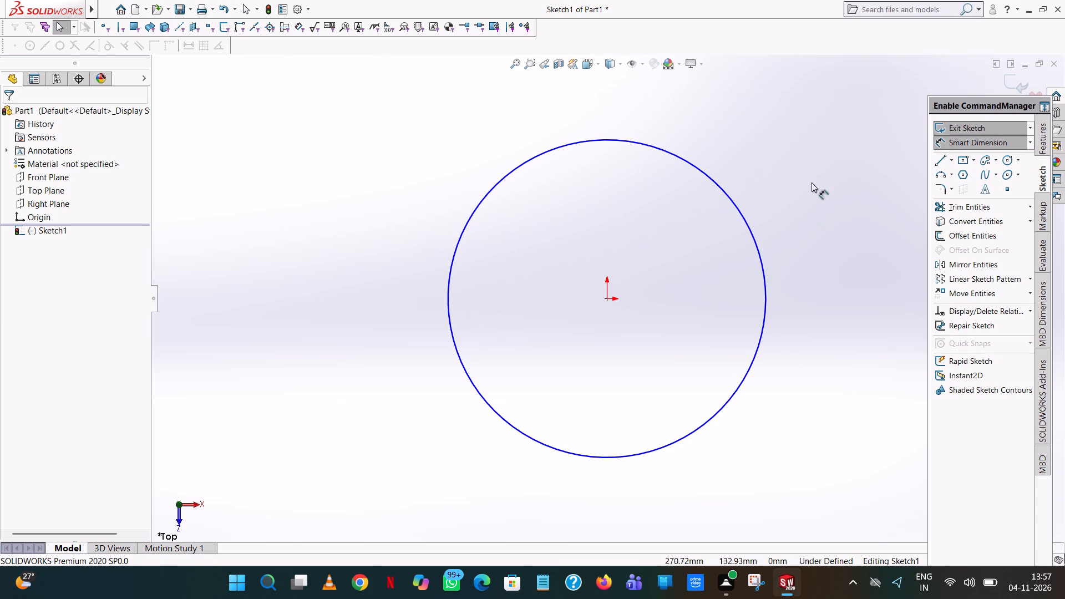
{"action": "left_click", "coordinate": [594, 139]}
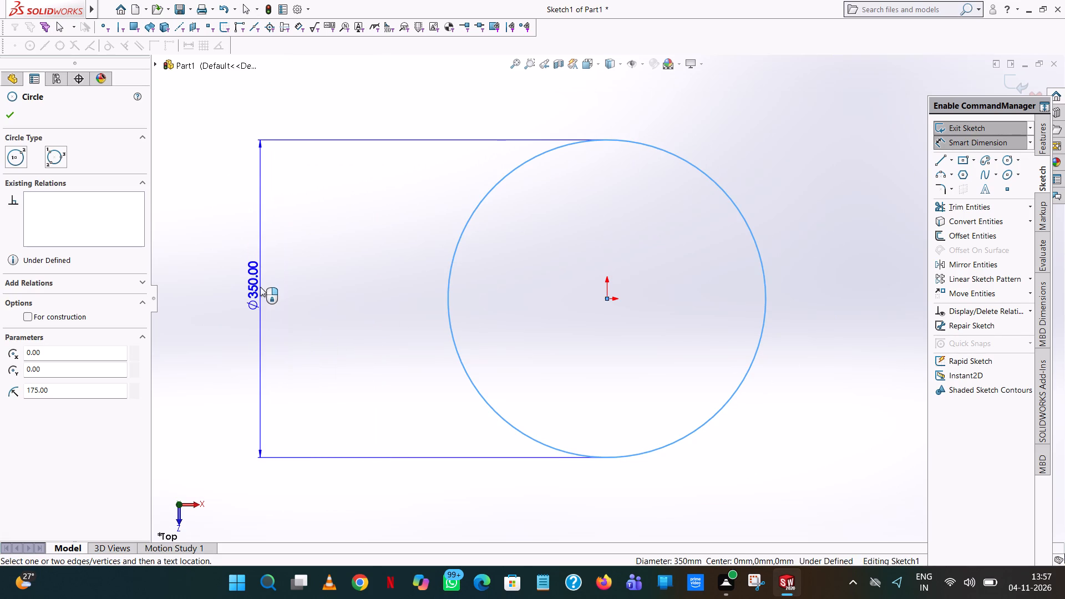
{"action": "left_click", "coordinate": [309, 266]}
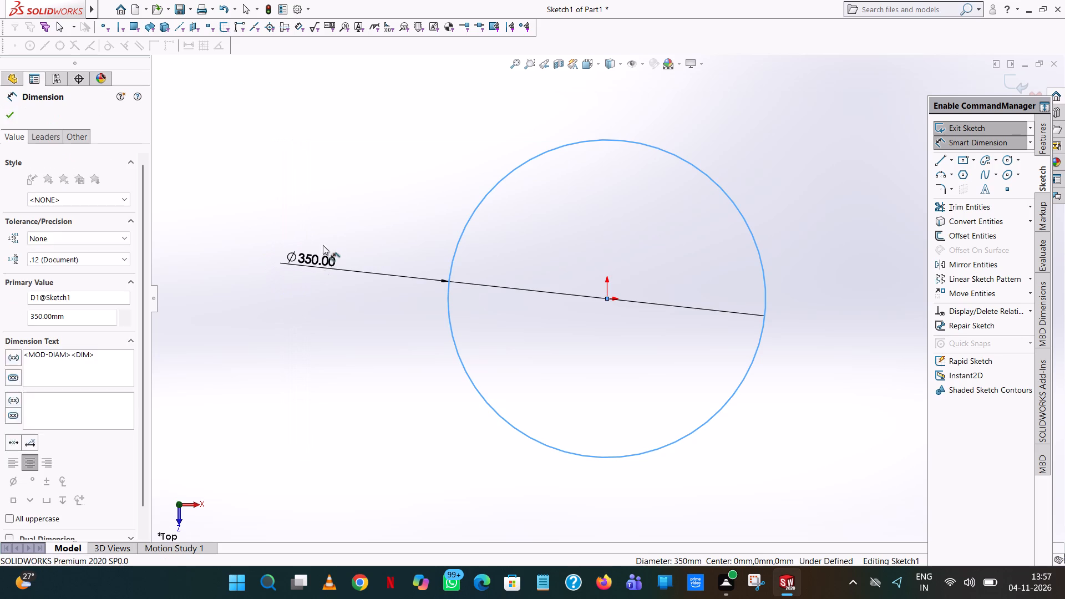
{"action": "left_click", "coordinate": [262, 243]}
{"action": "left_click", "coordinate": [790, 158]}
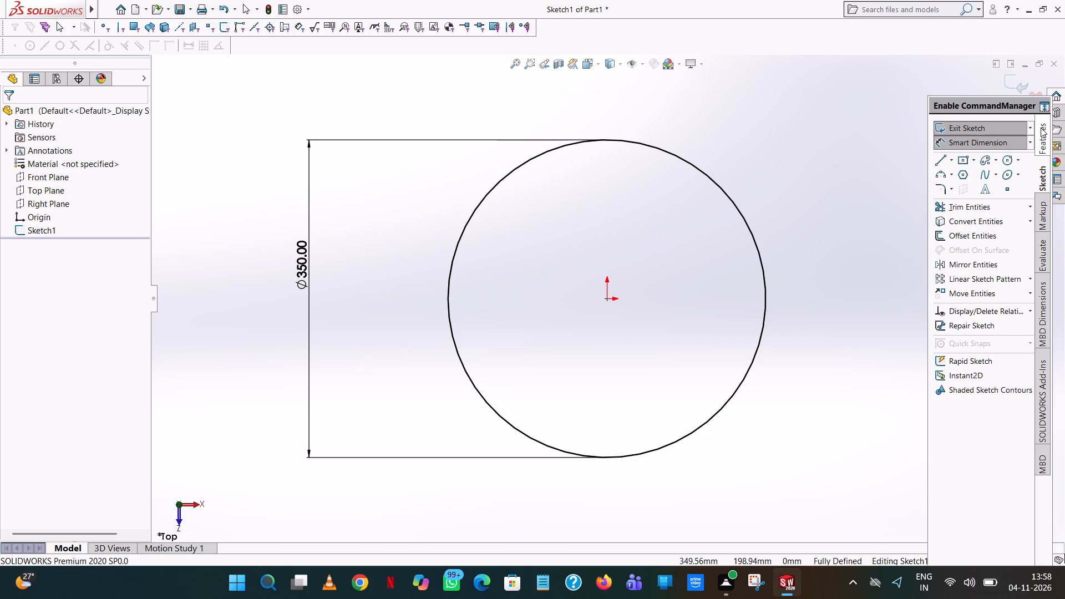
Extrude the circle as a blind boss with a depth of 13 mm to form the base disc.
{"action": "left_click", "coordinate": [1041, 128]}
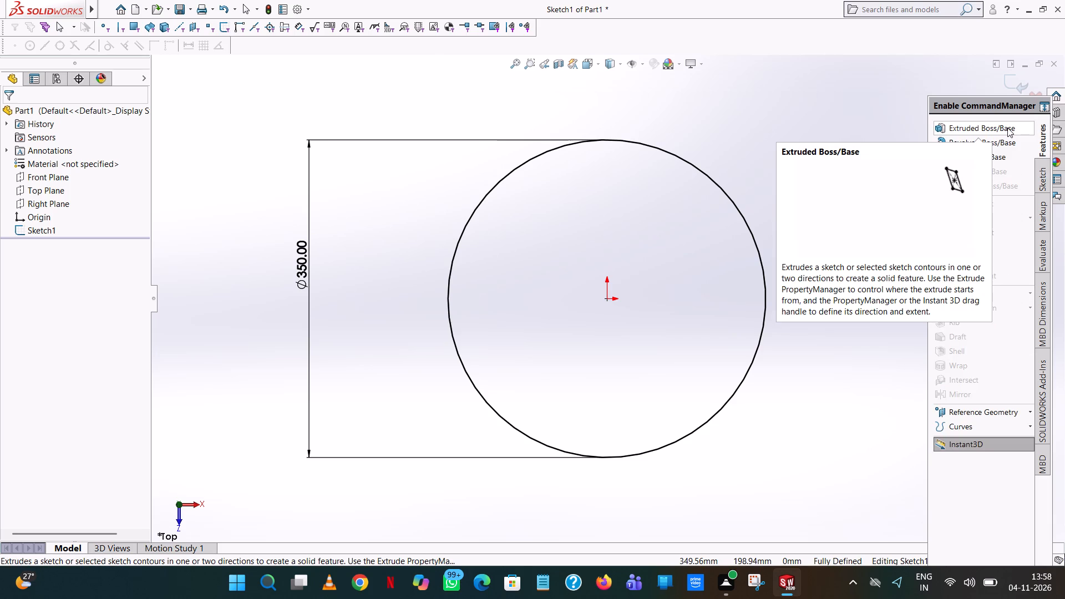
{"action": "left_click", "coordinate": [1007, 128]}
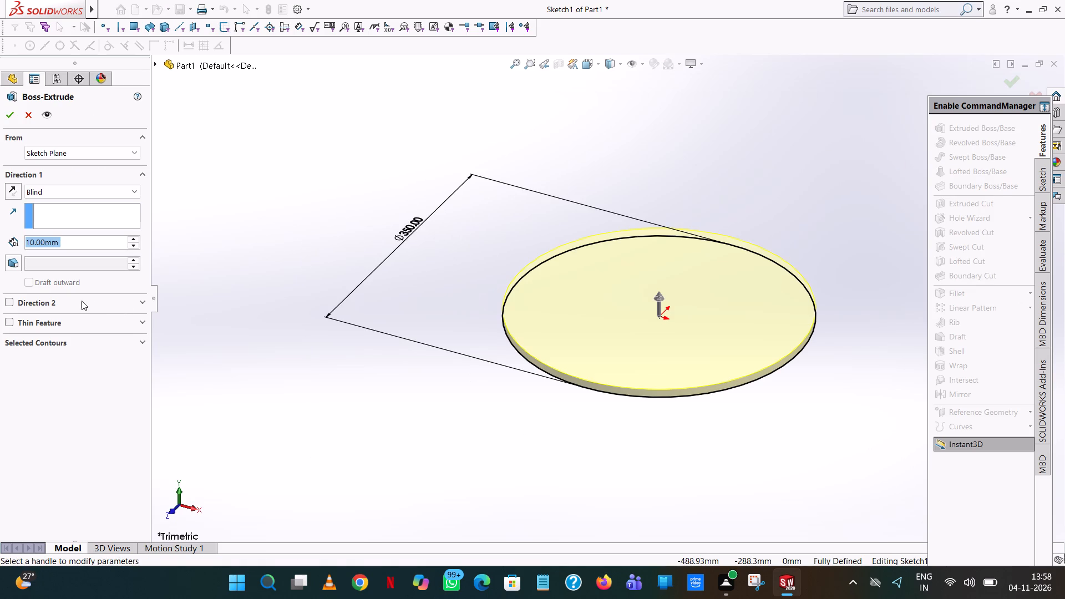
{"action": "type", "text": "13"}
{"action": "key", "text": "Return"}
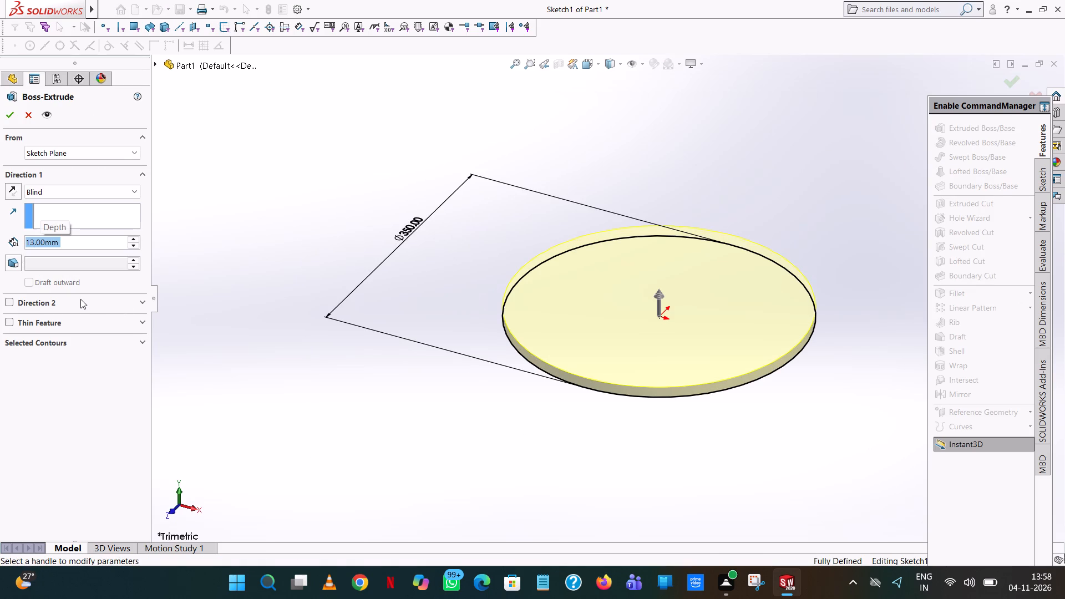
{"action": "left_click", "coordinate": [11, 113]}
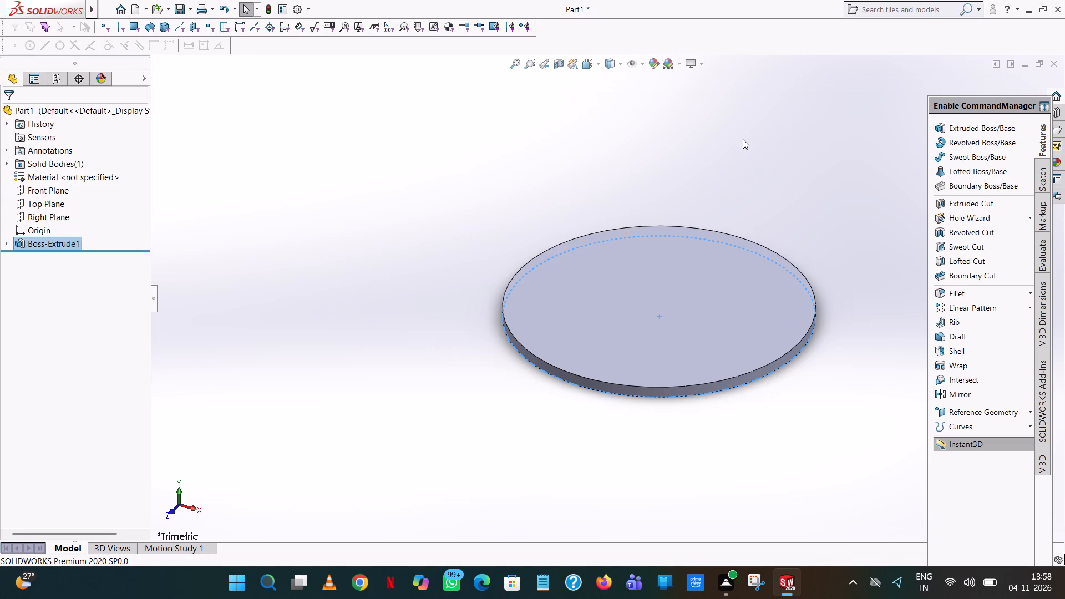
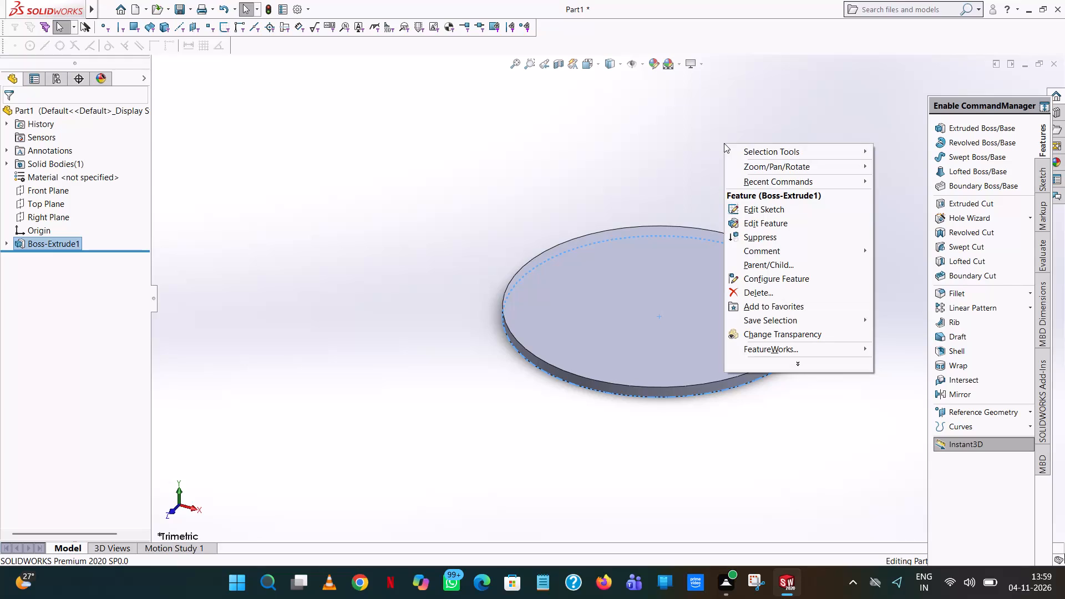
Start an Extruded Boss/Base and open its sketch on the top face of the base disc.
{"action": "left_click", "coordinate": [449, 194]}
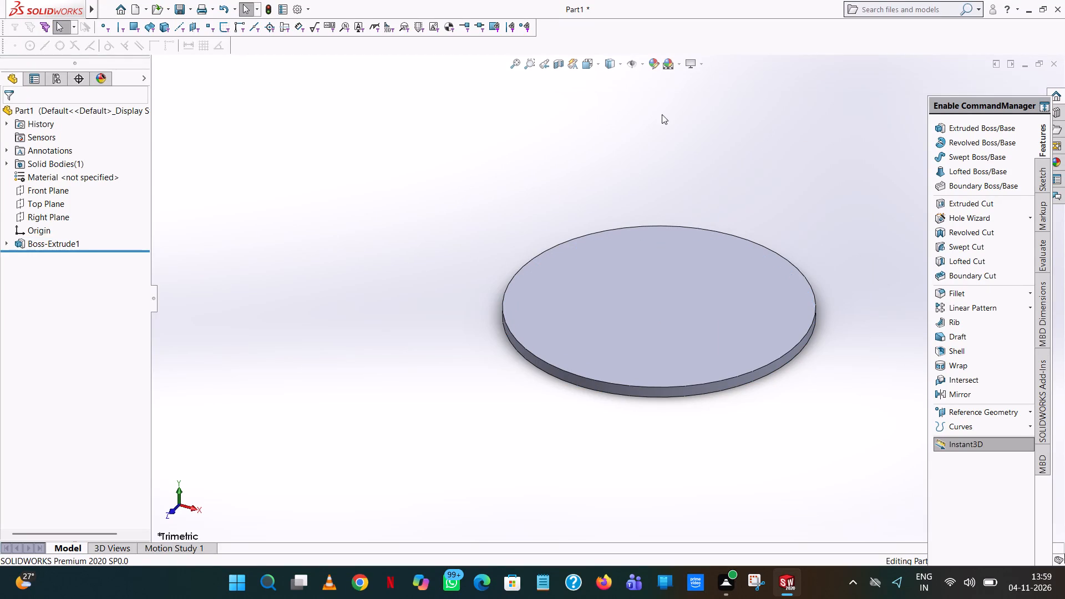
{"action": "left_click", "coordinate": [599, 168]}
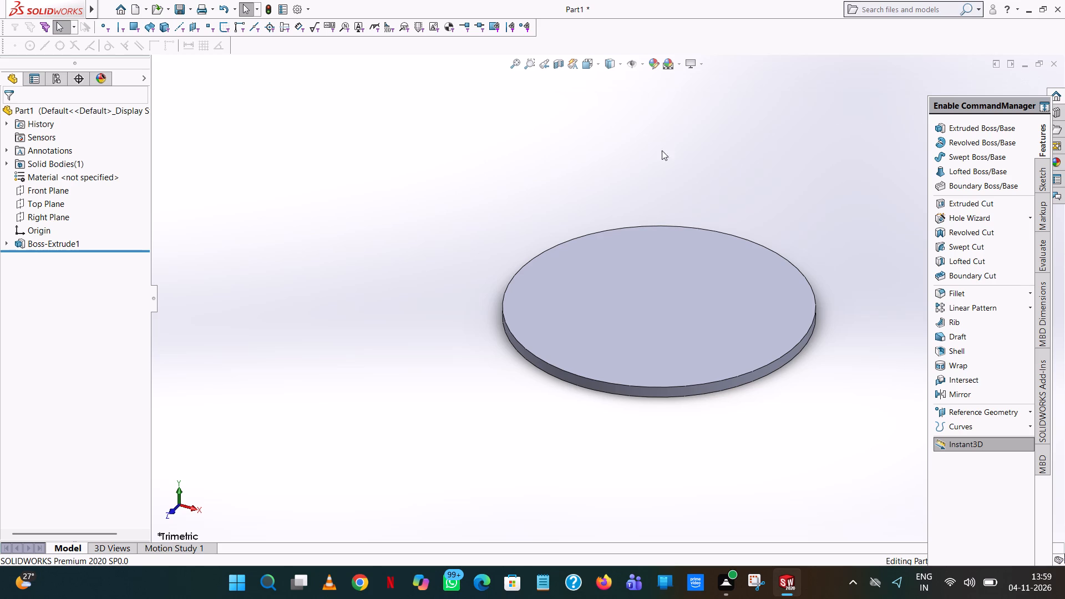
{"action": "left_click", "coordinate": [989, 128]}
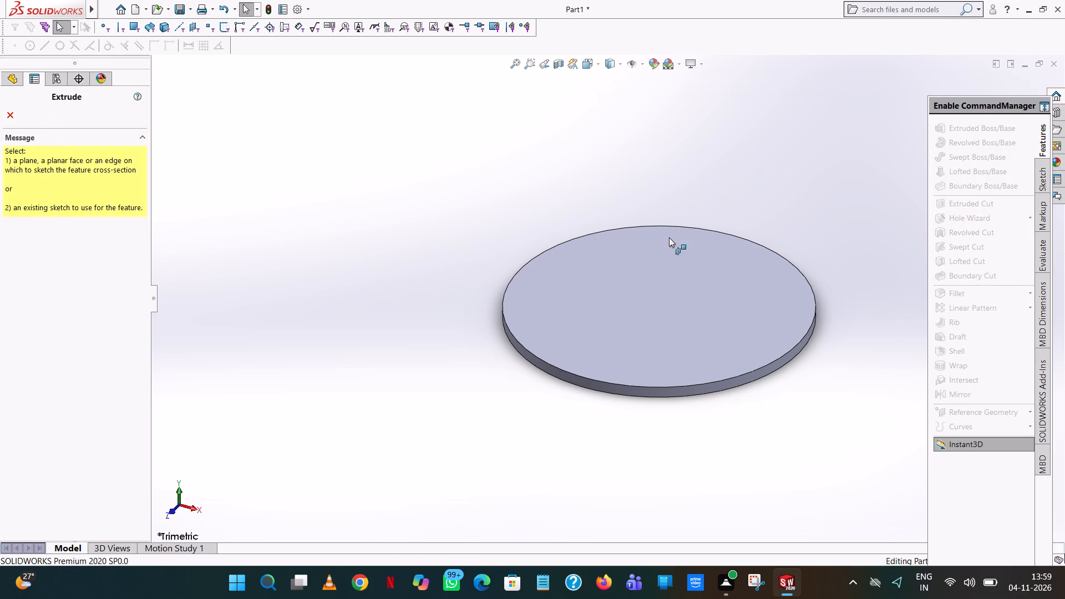
{"action": "scroll", "coordinate": [709, 220], "scroll_direction": "up", "scroll_amount": 1}
{"action": "middle_click_drag", "start_coordinate": [712, 230], "coordinate": [742, 373]}
{"action": "scroll", "coordinate": [699, 331], "scroll_direction": "down", "scroll_amount": 6}
{"action": "left_click", "coordinate": [630, 287]}
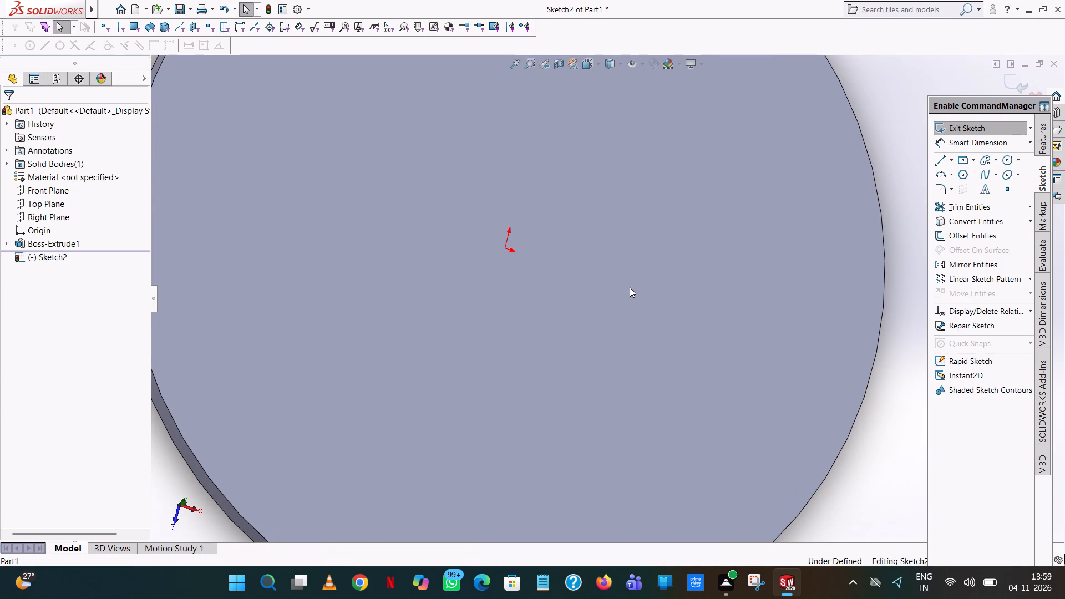
Sketch a circle centred on the origin and set its radius to 240/2, i.e. 120 mm.
{"action": "scroll", "coordinate": [433, 179], "scroll_direction": "up", "scroll_amount": 5}
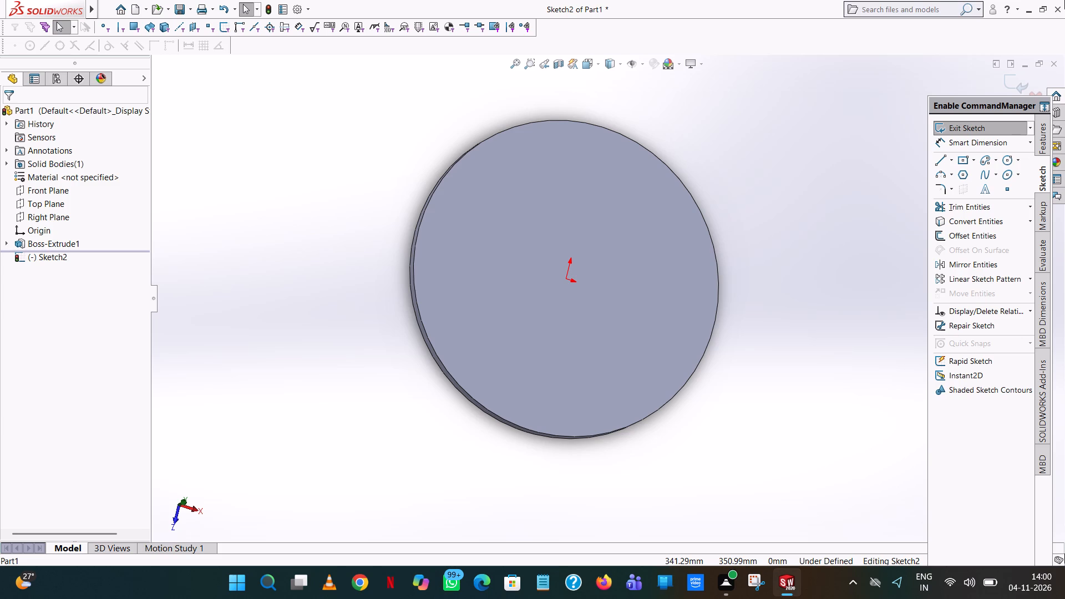
{"action": "left_click", "coordinate": [597, 67]}
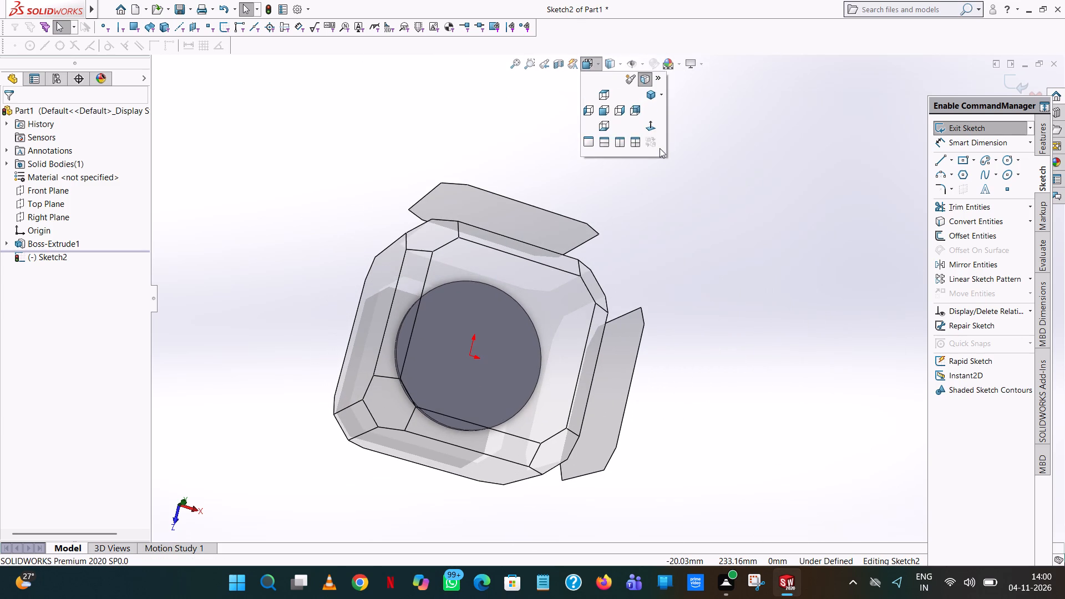
{"action": "left_click", "coordinate": [650, 129]}
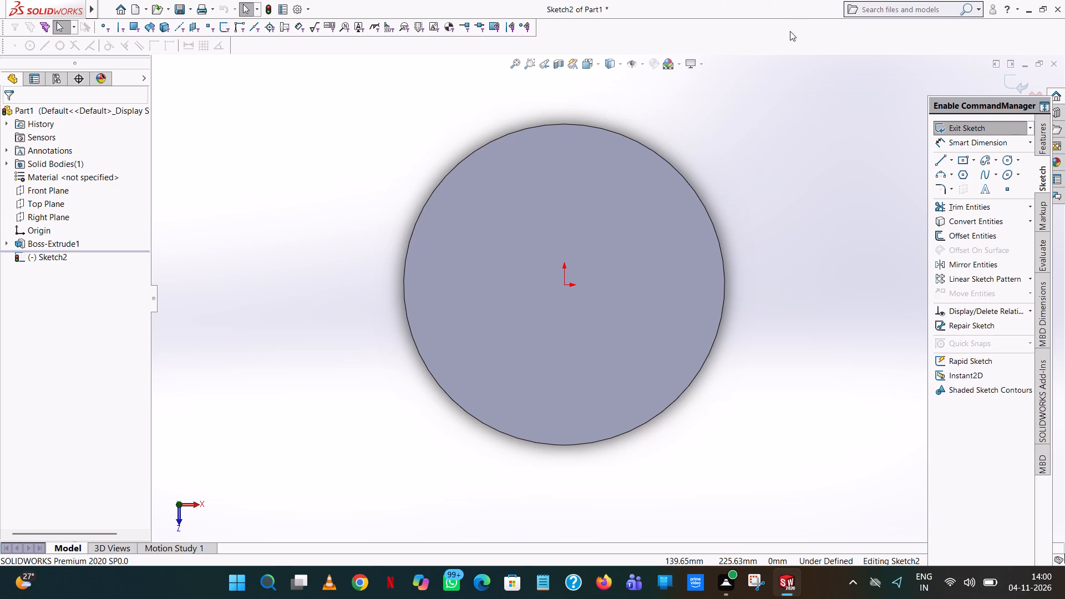
{"action": "left_click", "coordinate": [1006, 163]}
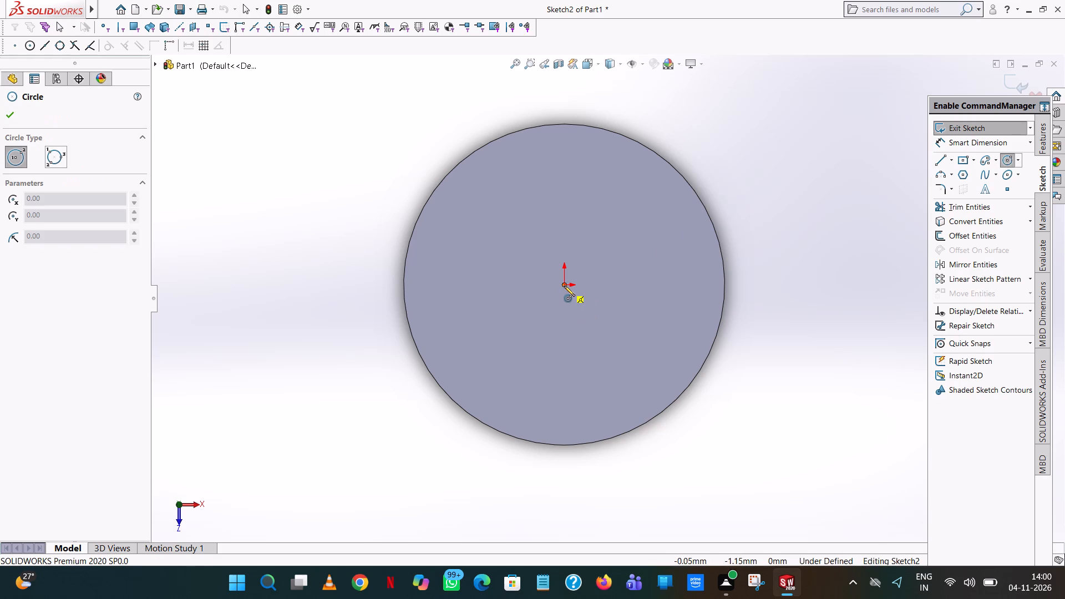
{"action": "left_click", "coordinate": [564, 285]}
{"action": "left_click", "coordinate": [616, 204]}
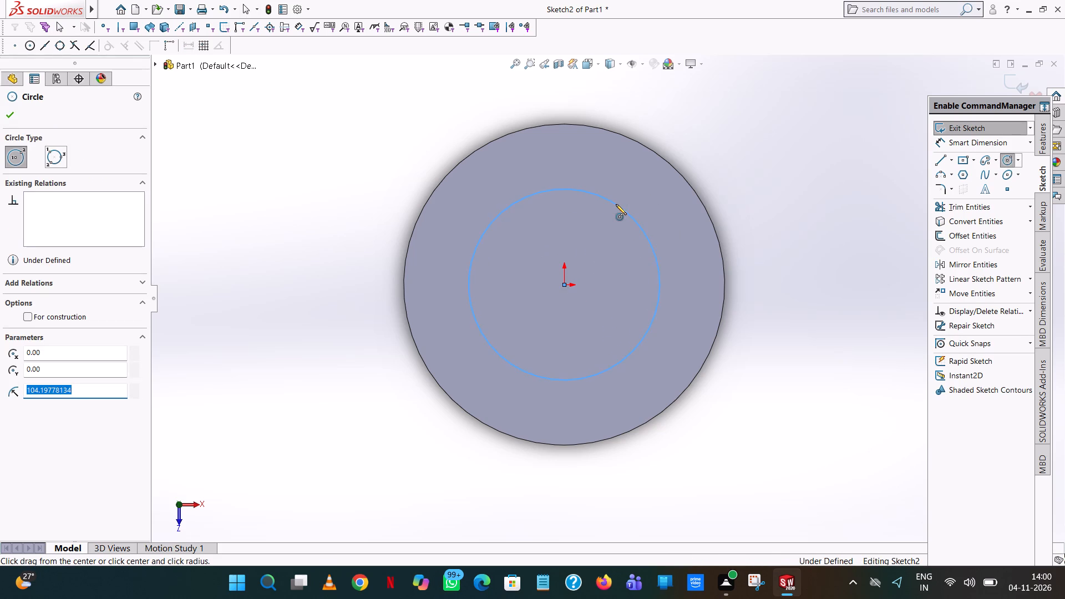
{"action": "type", "text": "240/2"}
{"action": "key", "text": "Return"}
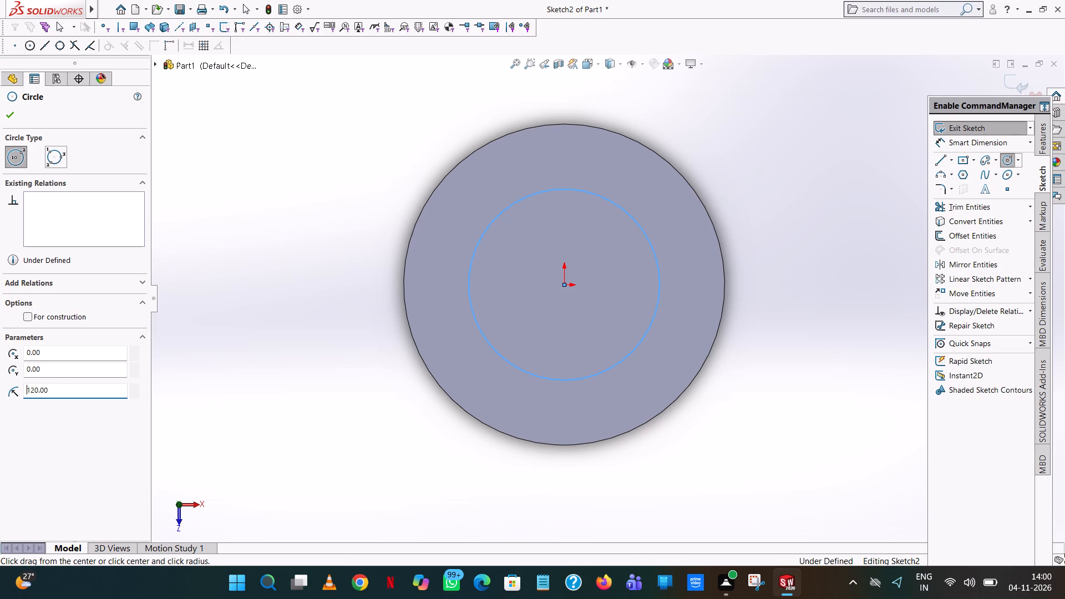
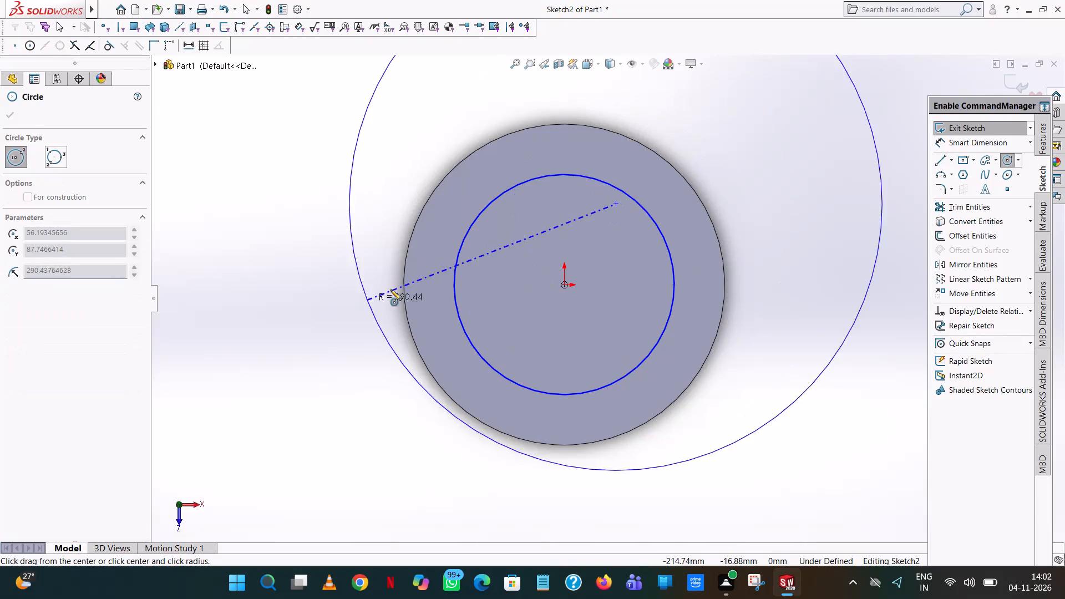
End the Circle command and add a diameter dimension to the circle centred on the origin.
{"action": "right_click", "coordinate": [578, 144]}
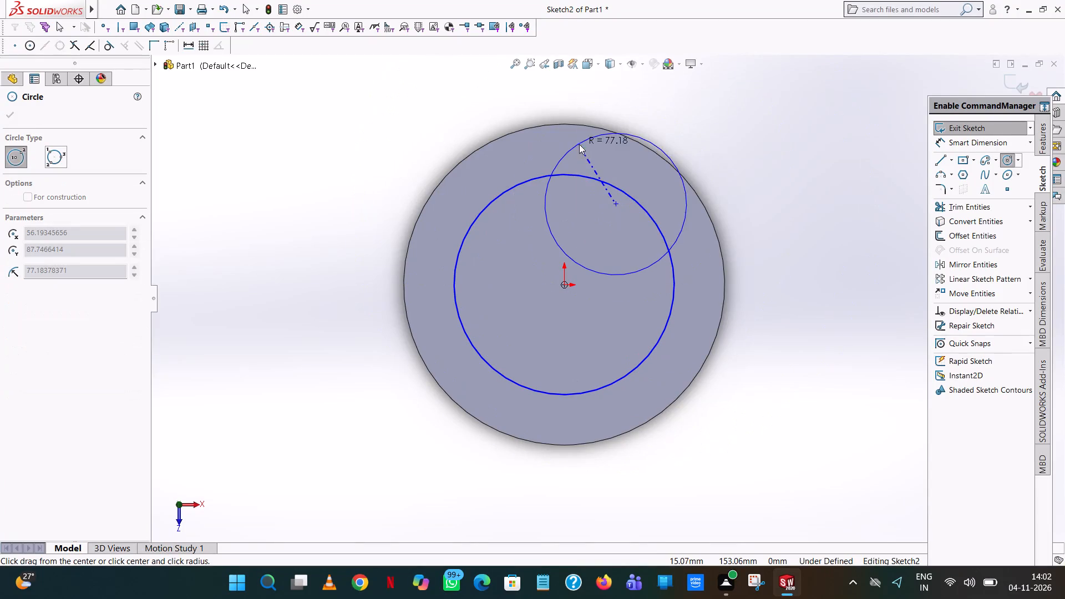
{"action": "left_click", "coordinate": [597, 149]}
{"action": "left_click", "coordinate": [631, 195]}
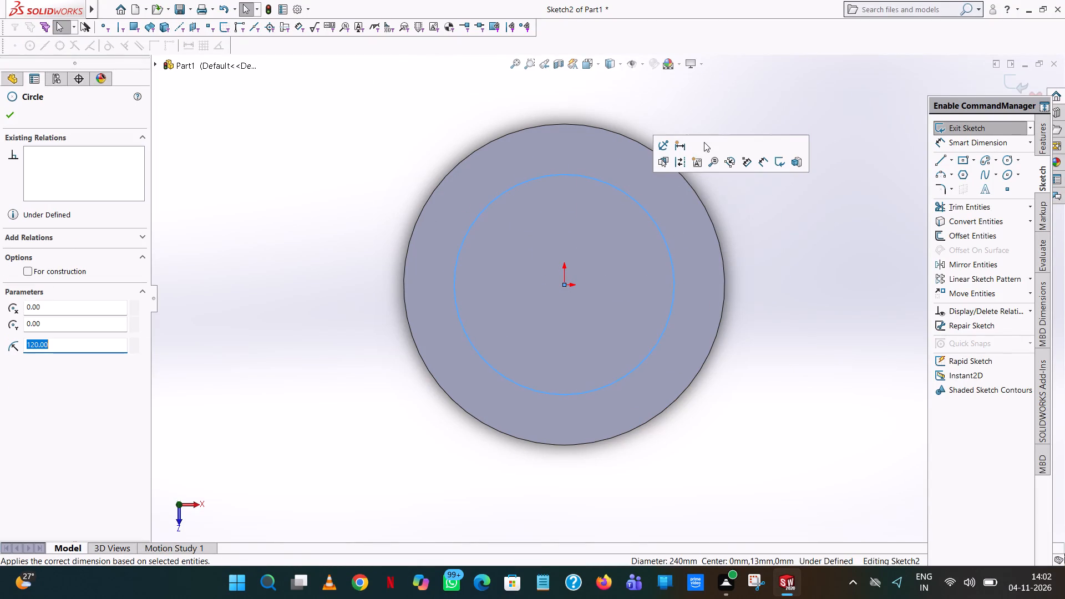
{"action": "left_click", "coordinate": [796, 116]}
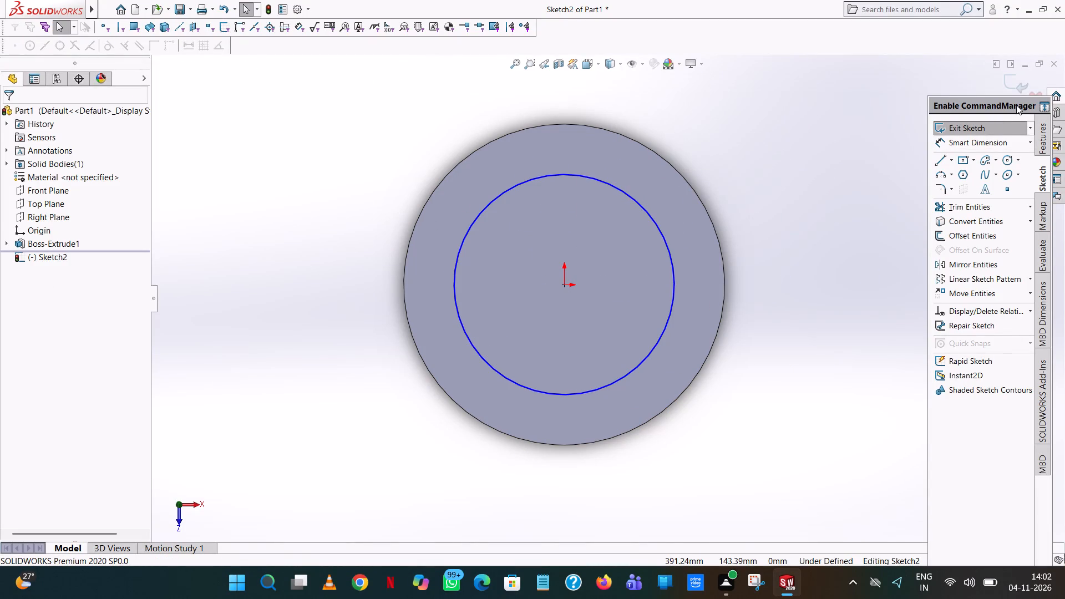
{"action": "left_click", "coordinate": [971, 146]}
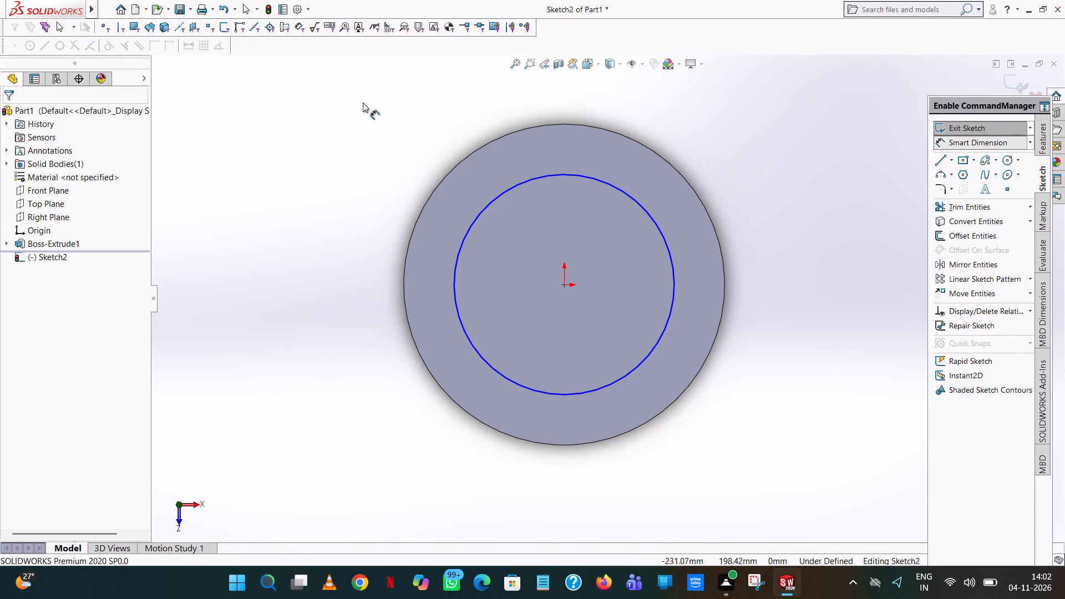
{"action": "left_click", "coordinate": [620, 187]}
{"action": "left_click", "coordinate": [838, 136]}
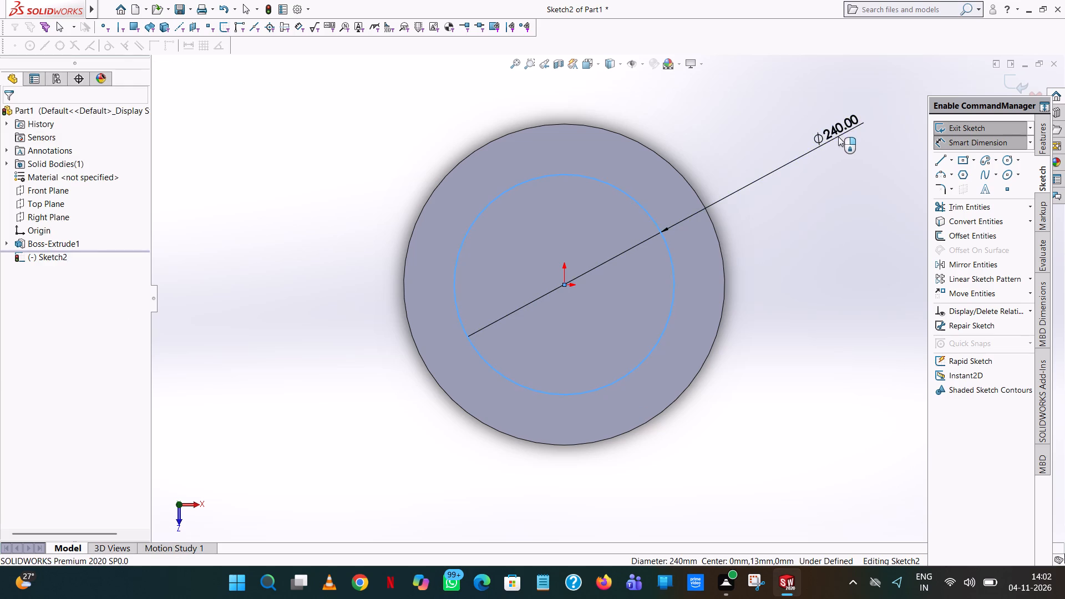
{"action": "left_click", "coordinate": [789, 121]}
{"action": "left_click", "coordinate": [742, 131]}
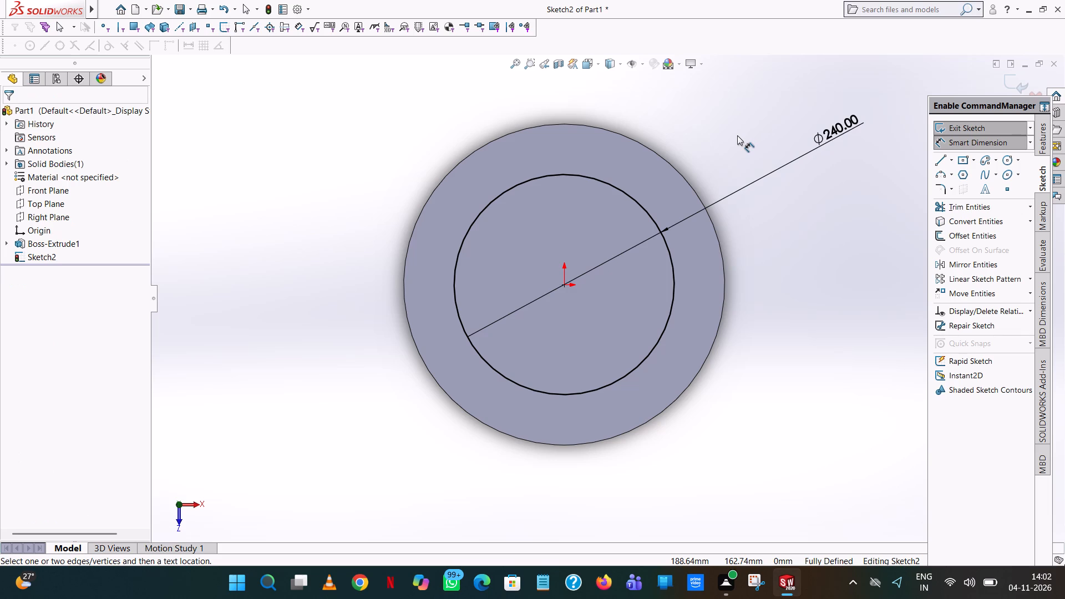
Sketch a vertical line from the origin up past the circle and set its length to 140 mm.
{"action": "left_click", "coordinate": [941, 160]}
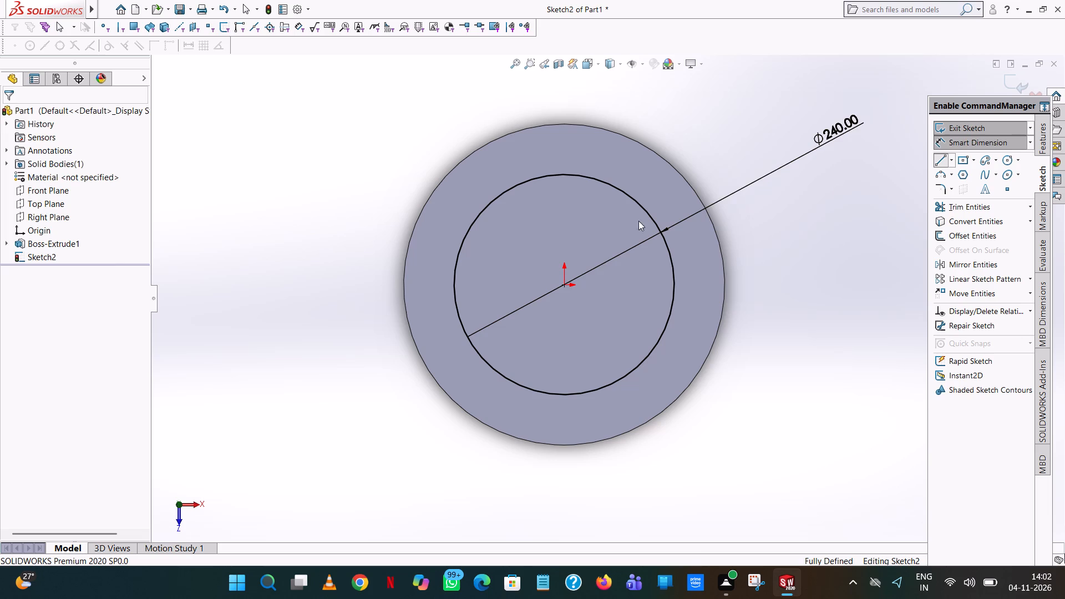
{"action": "left_click", "coordinate": [563, 286]}
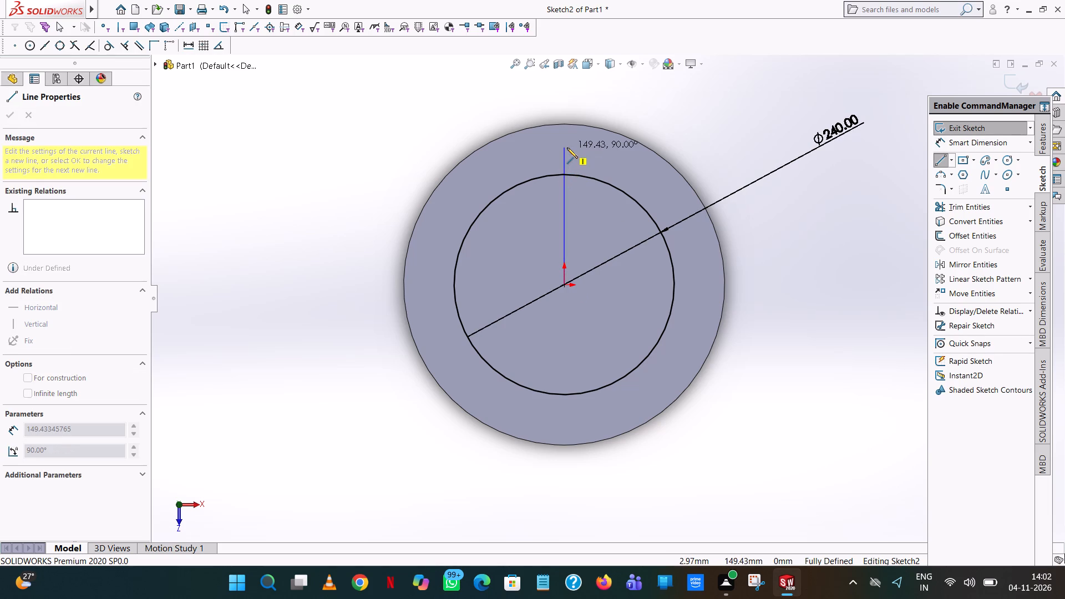
{"action": "left_click", "coordinate": [567, 148]}
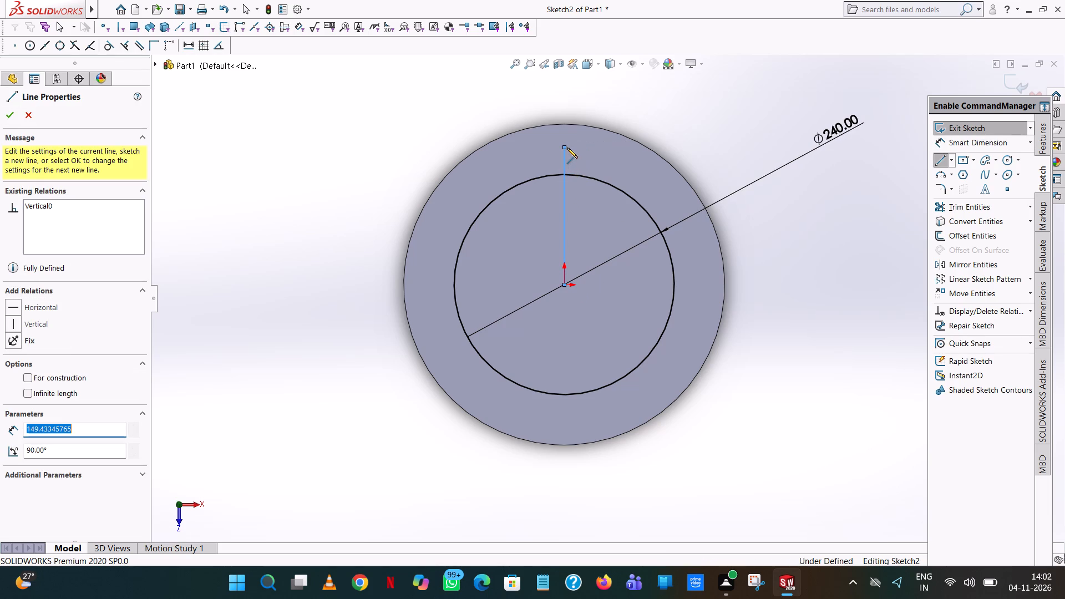
{"action": "type", "text": "140"}
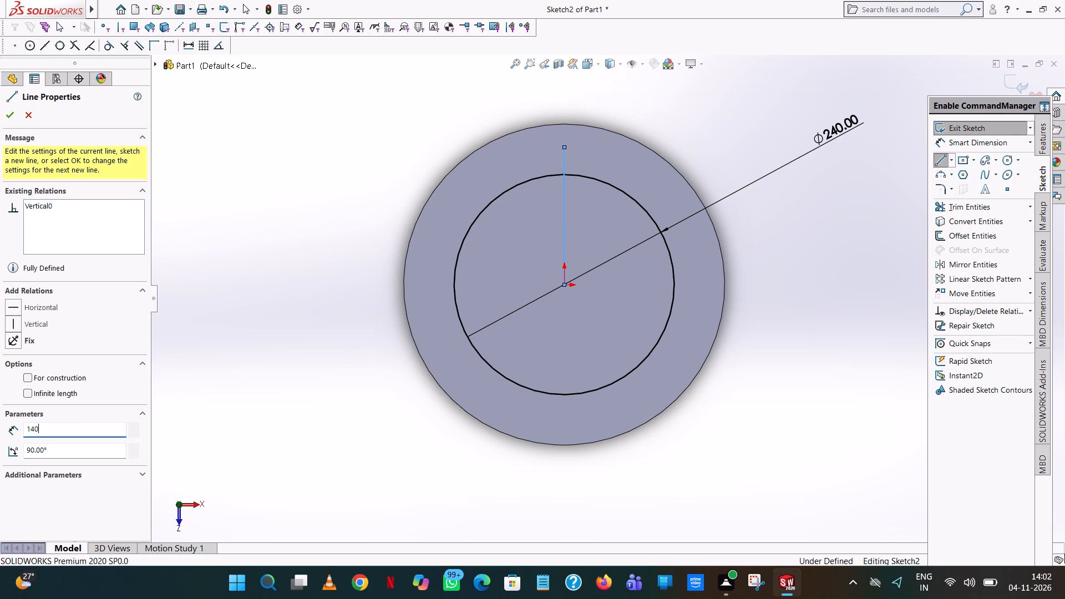
{"action": "key", "text": "Return"}
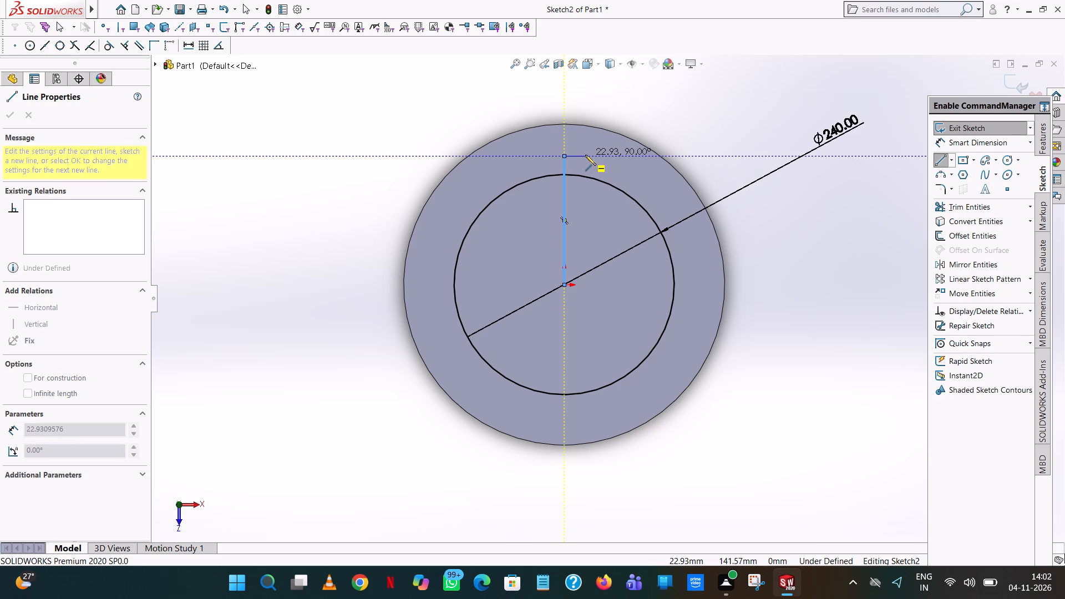
Sketch a closed rectangle centred on the line's upper end, with an 11 mm top half-segment, 22 mm bottom and about 37 mm sides.
{"action": "left_click", "coordinate": [585, 155]}
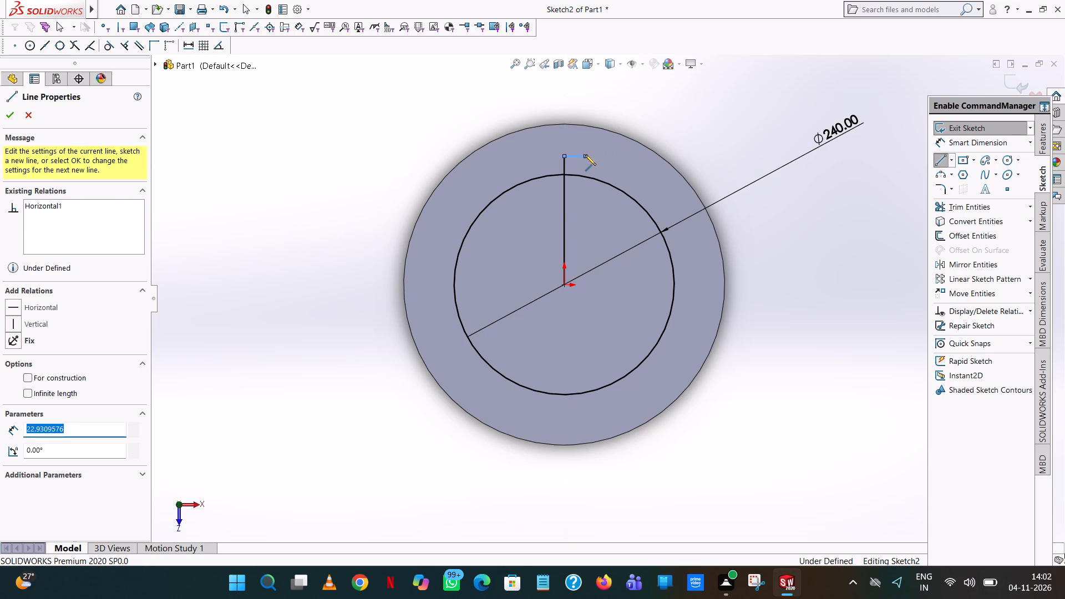
{"action": "type", "text": "11"}
{"action": "key", "text": "Return"}
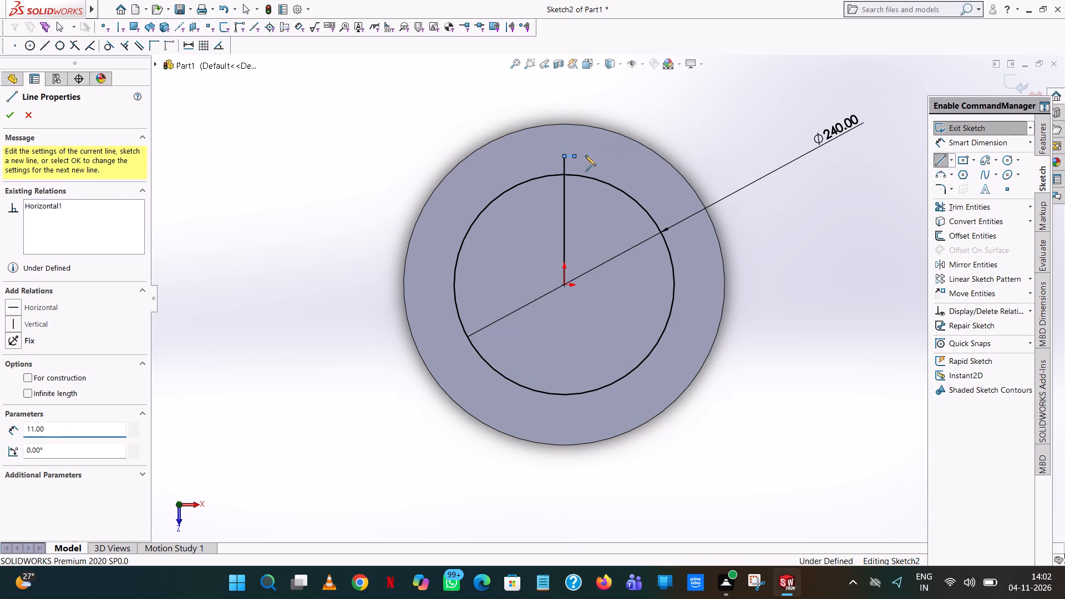
{"action": "left_click", "coordinate": [575, 190]}
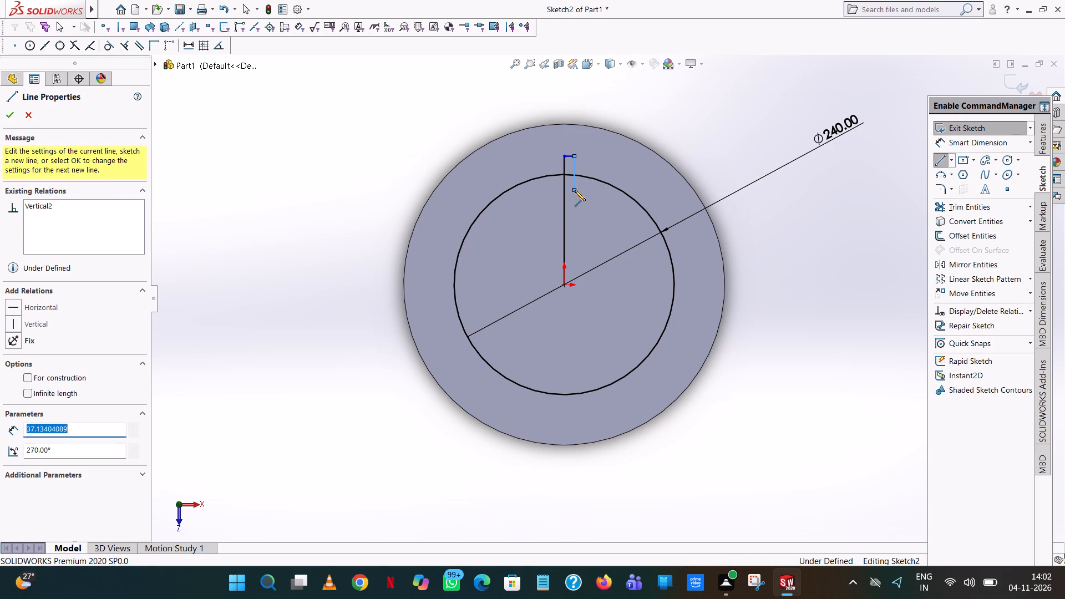
{"action": "left_click", "coordinate": [543, 190]}
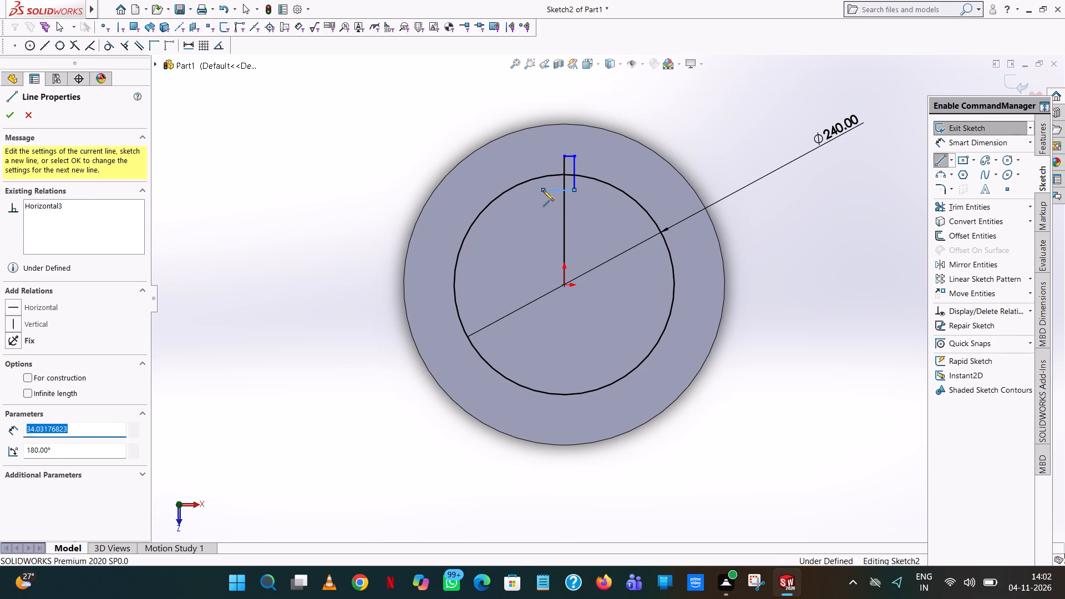
{"action": "type", "text": "22"}
{"action": "key", "text": "Return"}
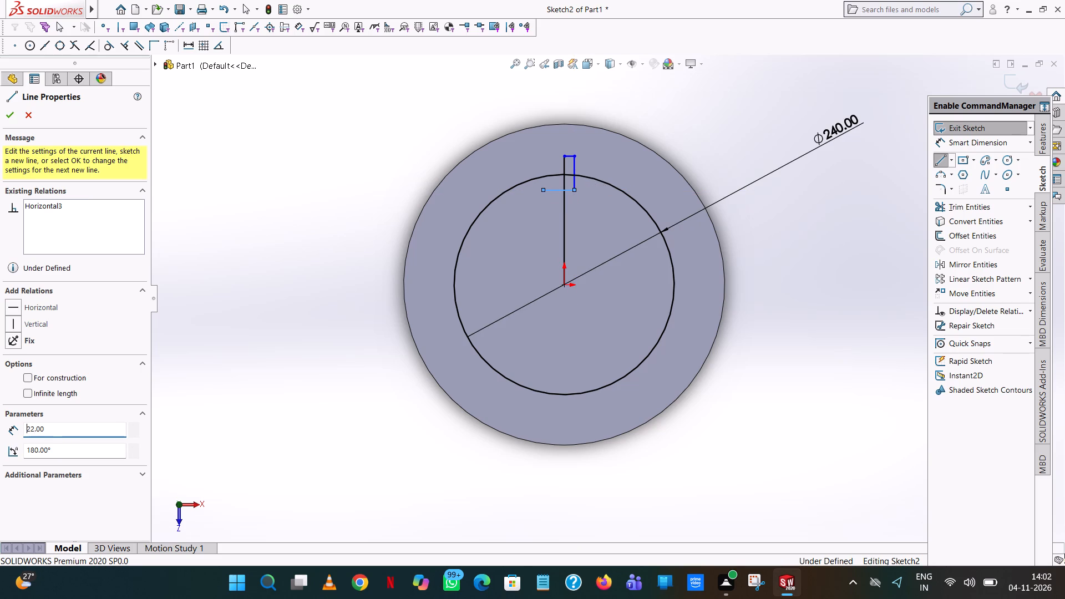
{"action": "left_click", "coordinate": [555, 156]}
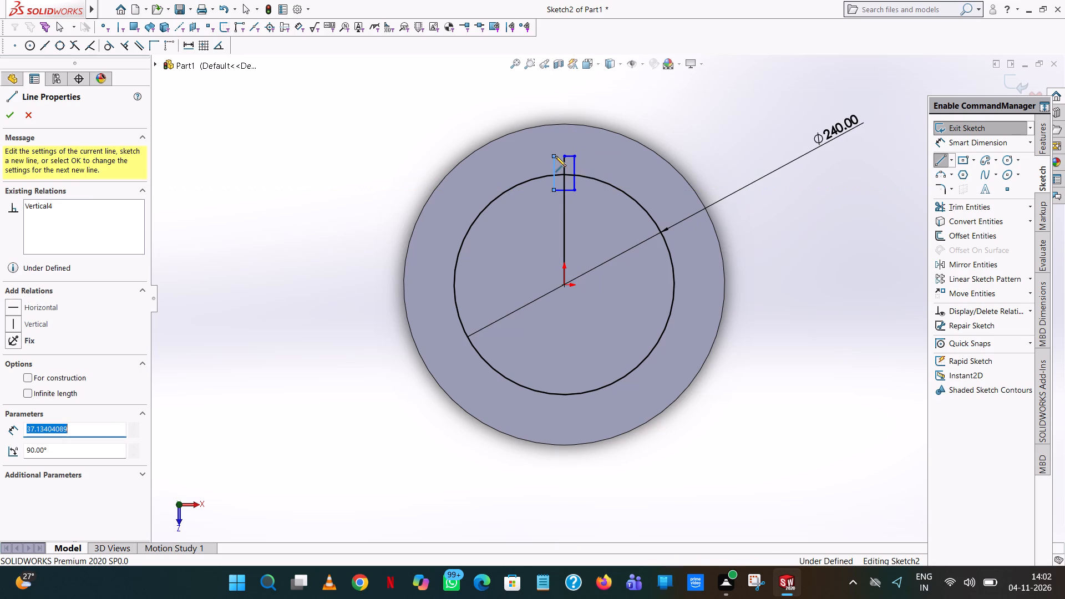
{"action": "left_click", "coordinate": [564, 155]}
{"action": "right_click", "coordinate": [564, 155]}
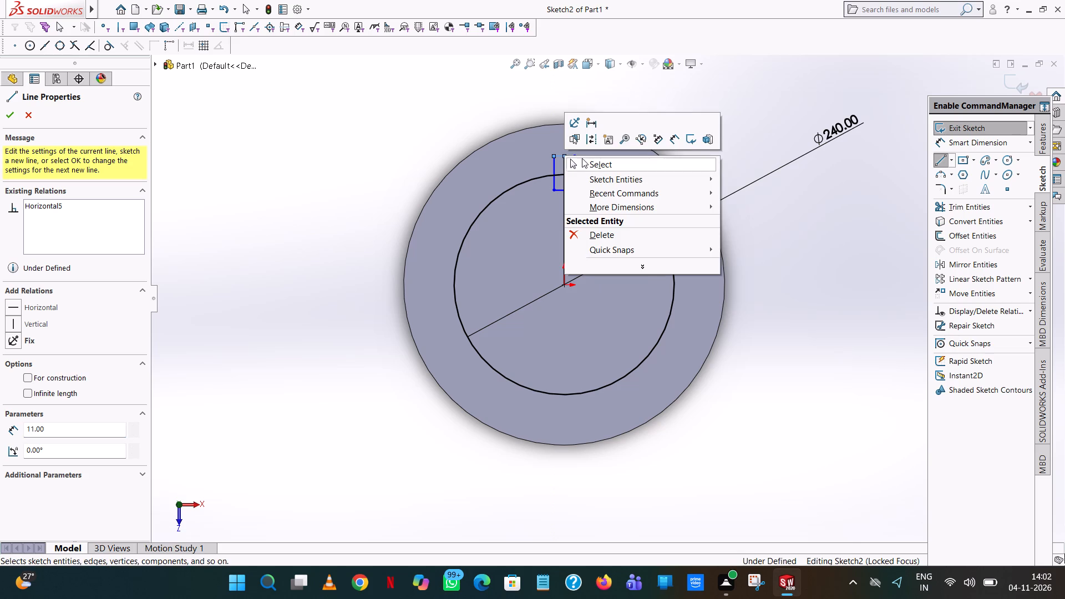
{"action": "left_click", "coordinate": [582, 158]}
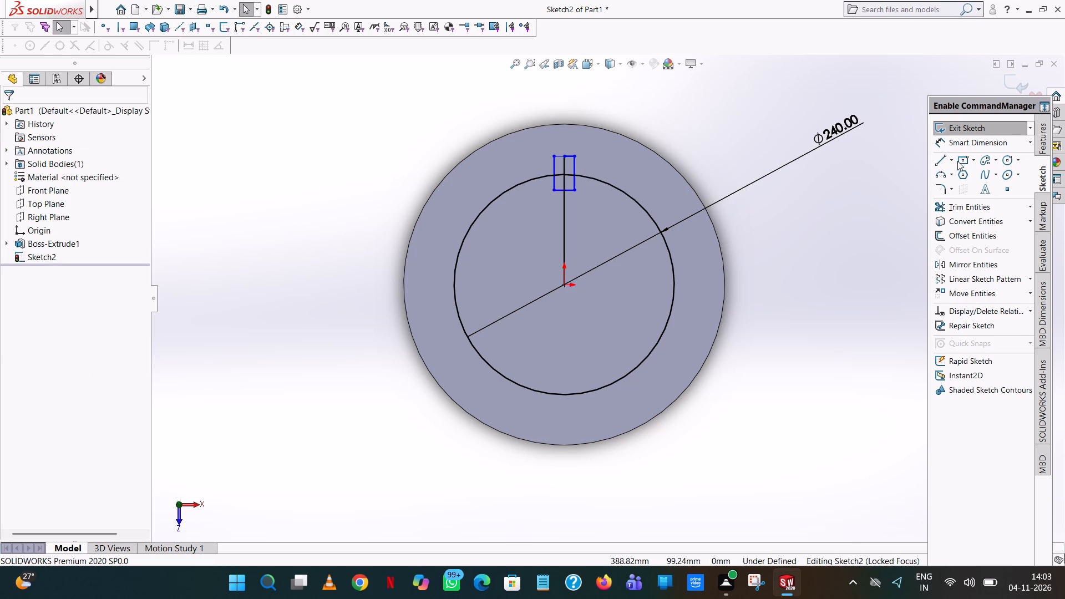
Trim away the rectangle's portions inside the circle and the whole vertical centre line, leaving a tab outside the circle.
{"action": "left_click", "coordinate": [963, 204]}
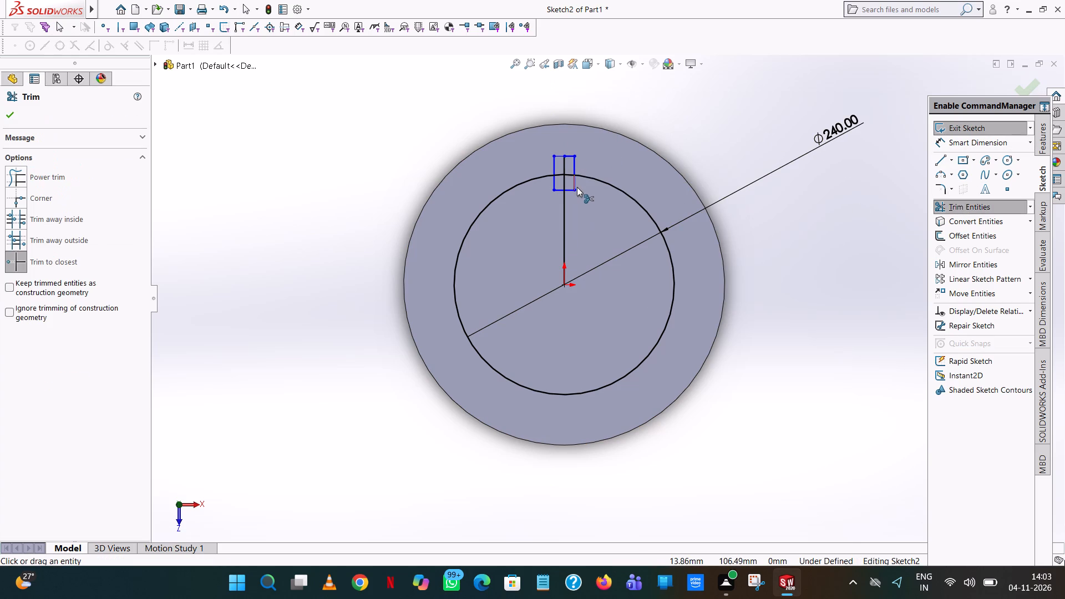
{"action": "left_click", "coordinate": [572, 191]}
{"action": "left_click", "coordinate": [572, 188]}
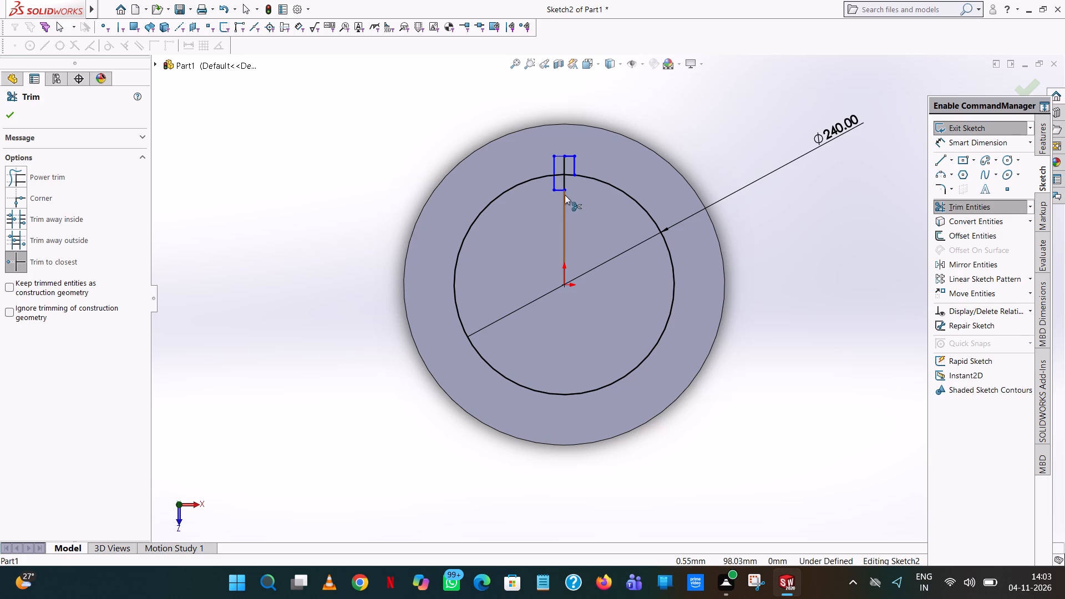
{"action": "left_click", "coordinate": [559, 191]}
{"action": "left_click", "coordinate": [552, 185]}
{"action": "left_click", "coordinate": [563, 192]}
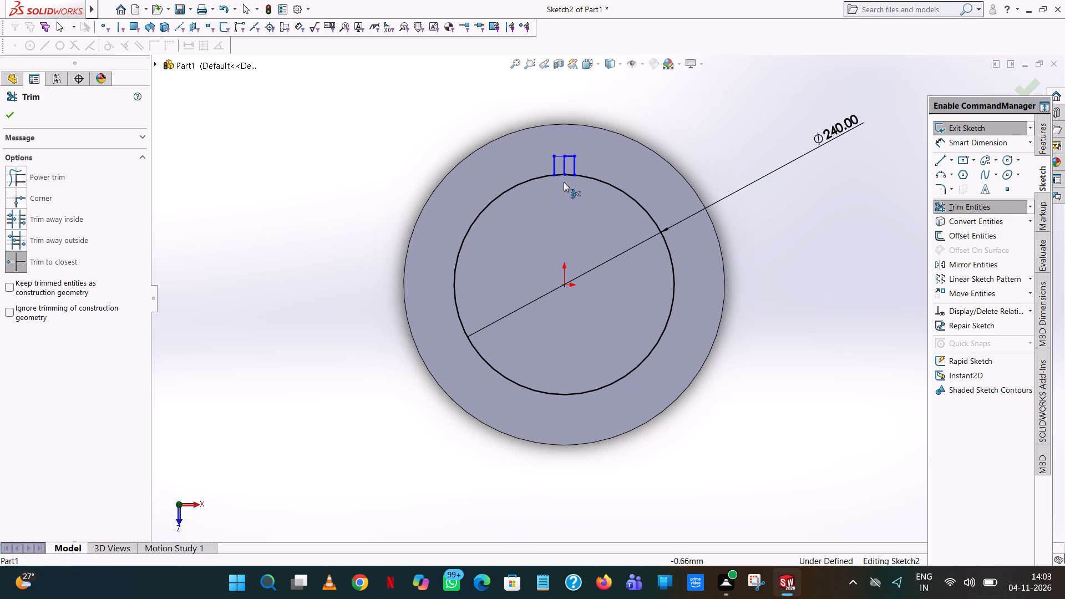
{"action": "left_click", "coordinate": [565, 168]}
Set the Sketch Fillet radius to 5 mm and try filleting from the tab's right side line.
{"action": "scroll", "coordinate": [569, 172], "scroll_direction": "down", "scroll_amount": 8}
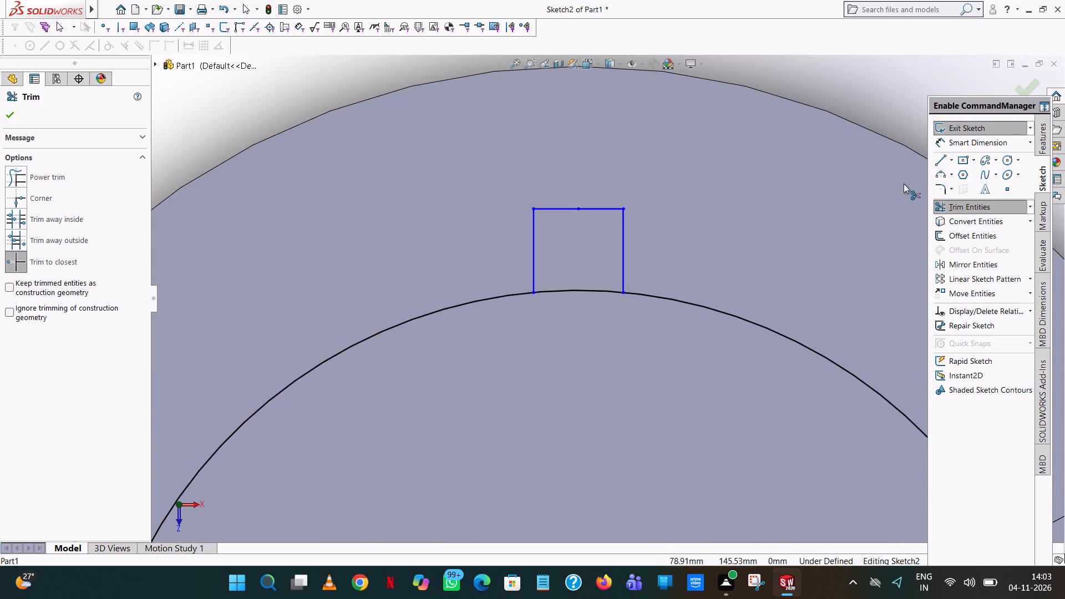
{"action": "left_click", "coordinate": [940, 189]}
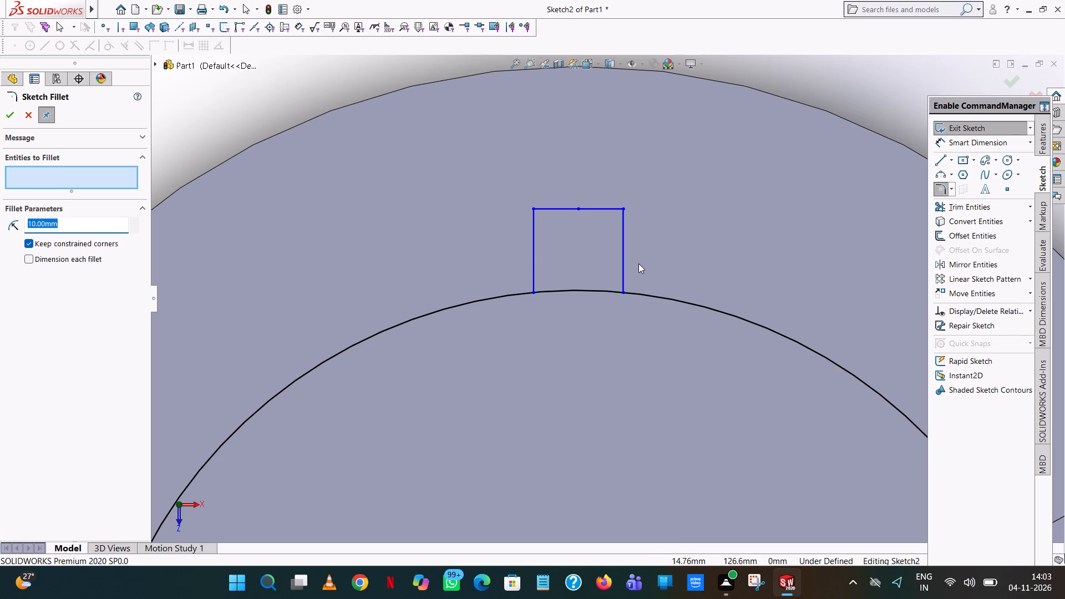
{"action": "key", "text": "5"}
{"action": "scroll", "coordinate": [308, 281], "scroll_direction": "up", "scroll_amount": 5}
{"action": "left_click", "coordinate": [403, 200]}
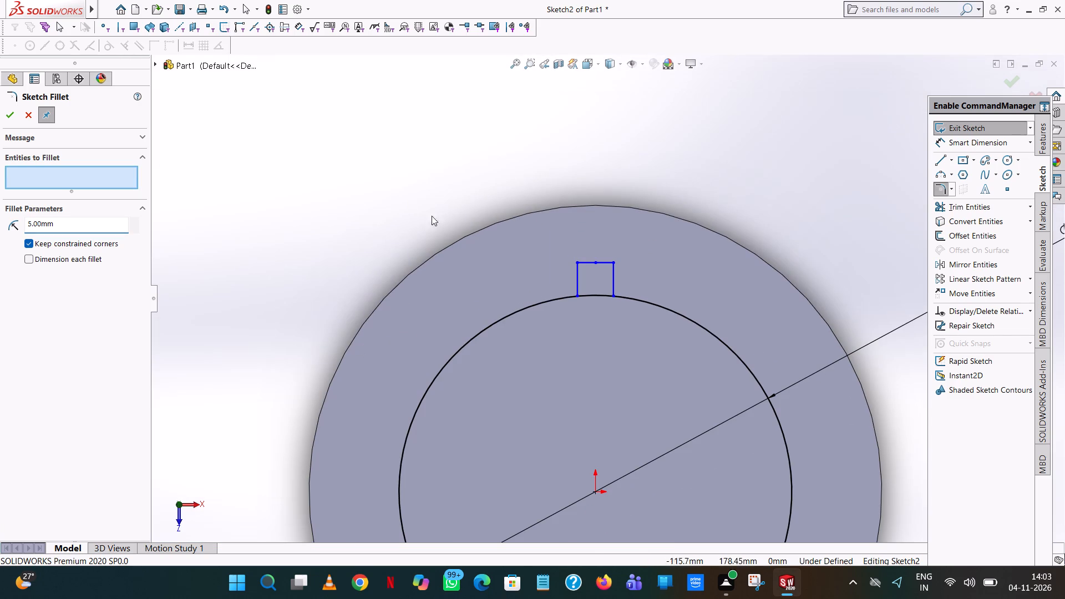
{"action": "scroll", "coordinate": [614, 296], "scroll_direction": "down", "scroll_amount": 11}
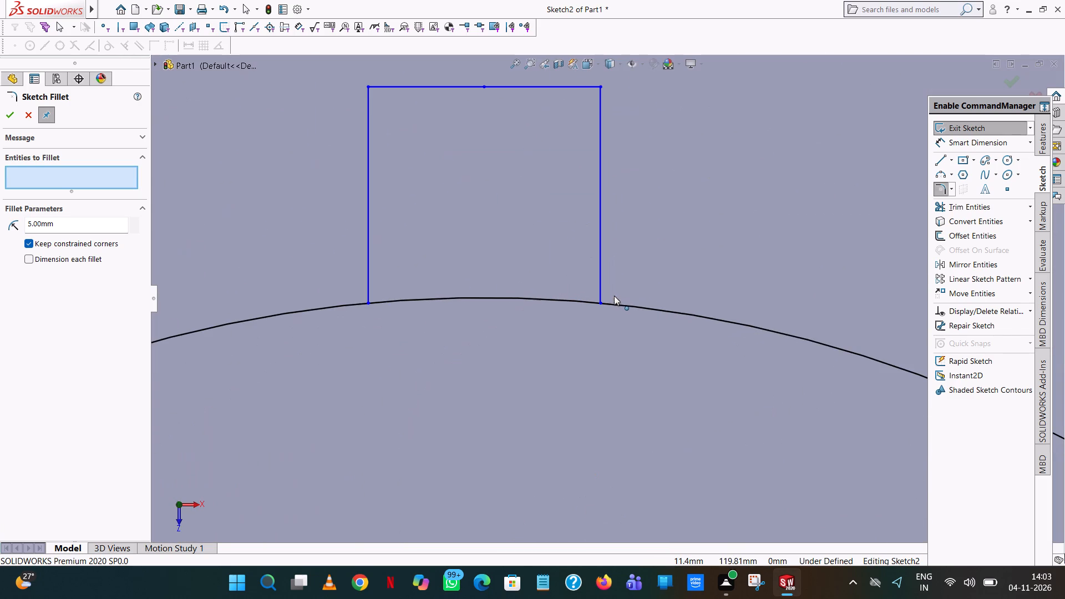
{"action": "left_click", "coordinate": [601, 251]}
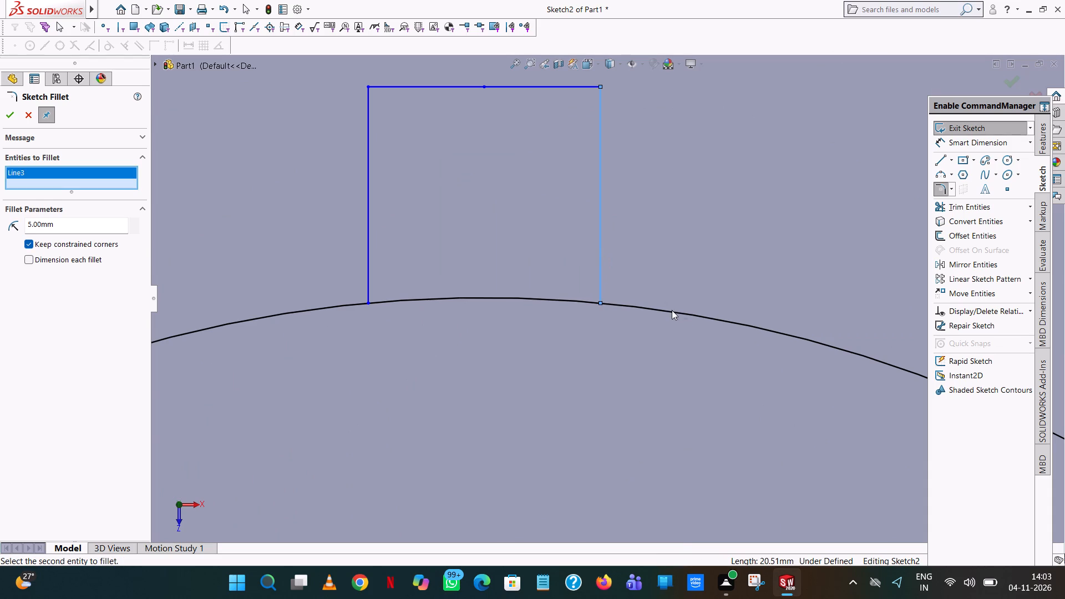
{"action": "left_click", "coordinate": [29, 119]}
Trim the circle's short arc between the two sides of the tab so the tab opens into the circle.
{"action": "scroll", "coordinate": [604, 227], "scroll_direction": "up", "scroll_amount": 8}
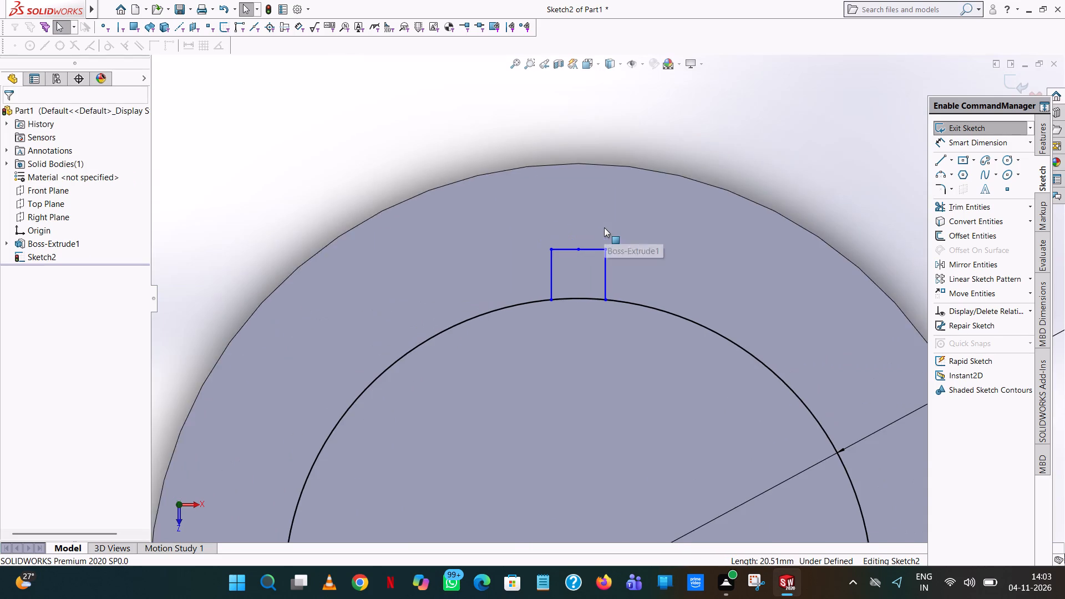
{"action": "scroll", "coordinate": [595, 326], "scroll_direction": "up", "scroll_amount": 4}
{"action": "scroll", "coordinate": [605, 312], "scroll_direction": "down", "scroll_amount": 4}
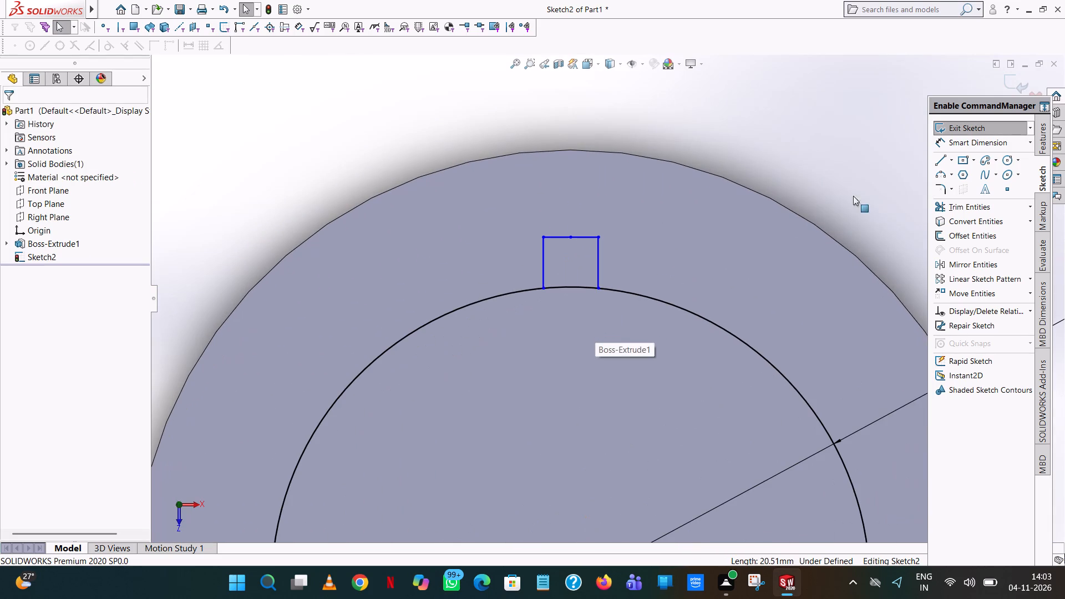
{"action": "left_click", "coordinate": [967, 201]}
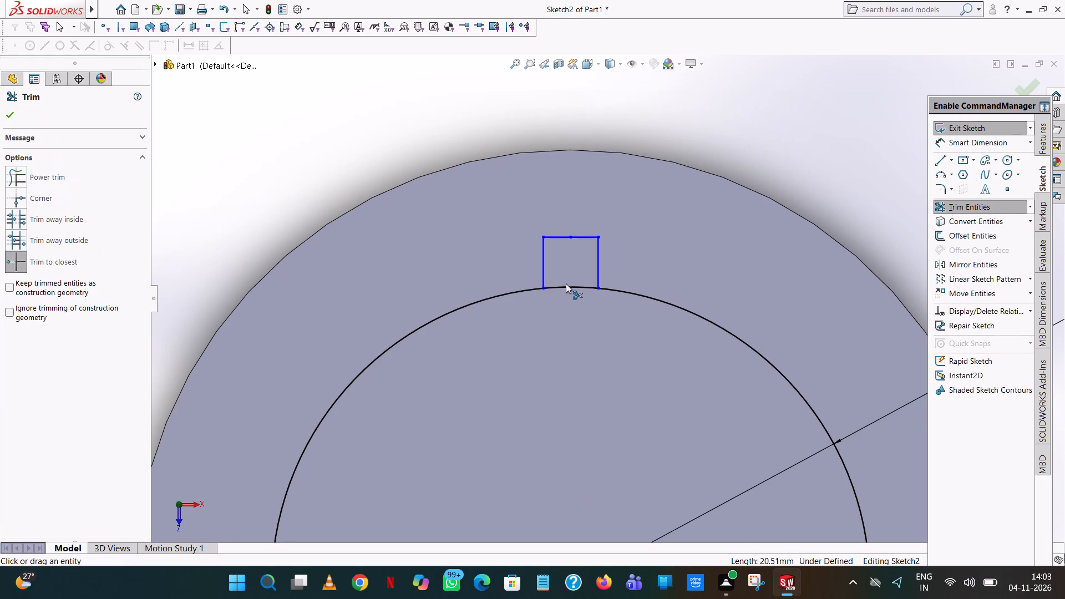
{"action": "left_click", "coordinate": [566, 286]}
Apply 5 mm sketch fillets to the tab's two outer corners and the two corners where it meets the circle.
{"action": "left_click", "coordinate": [939, 187]}
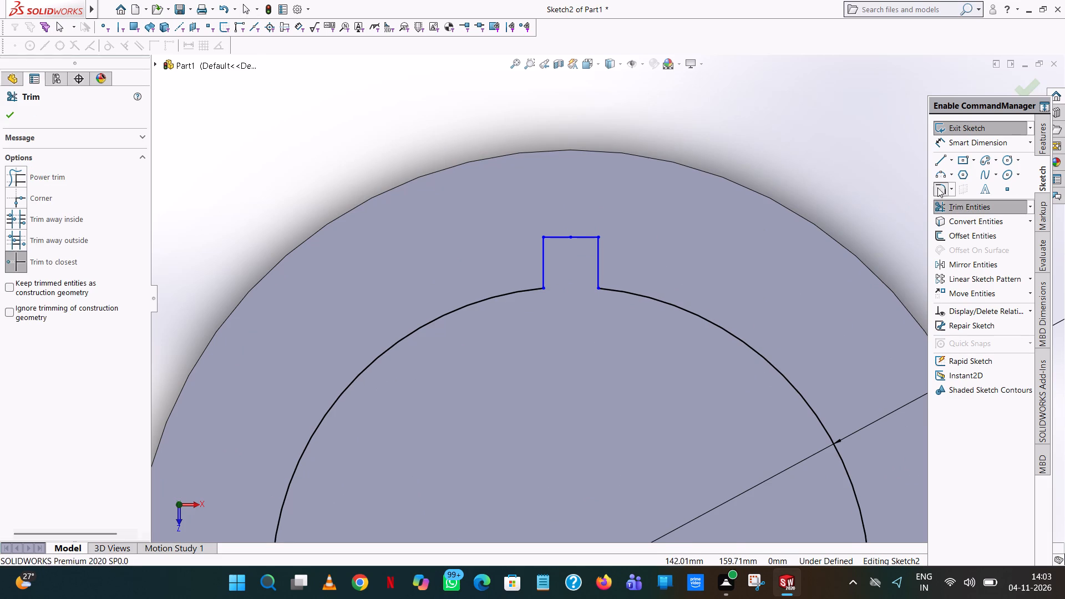
{"action": "left_click", "coordinate": [598, 287]}
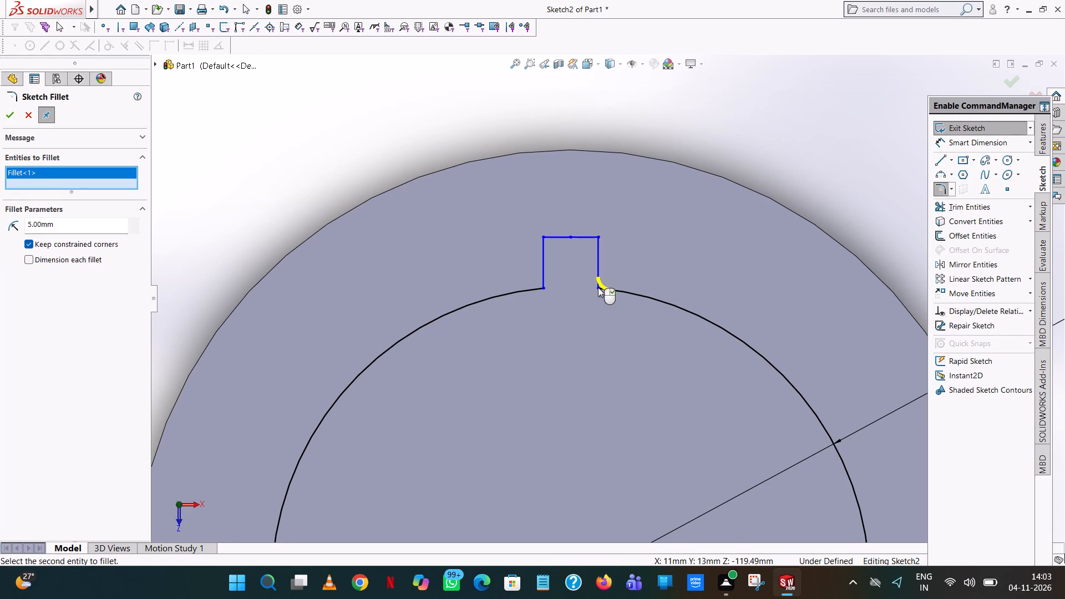
{"action": "left_click", "coordinate": [542, 288]}
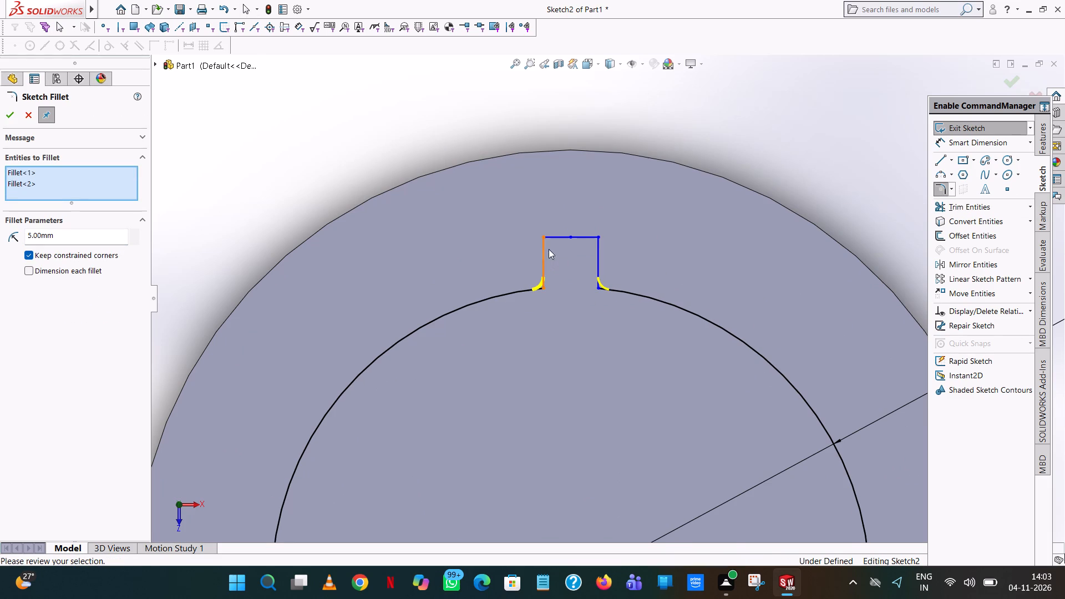
{"action": "left_click", "coordinate": [544, 235]}
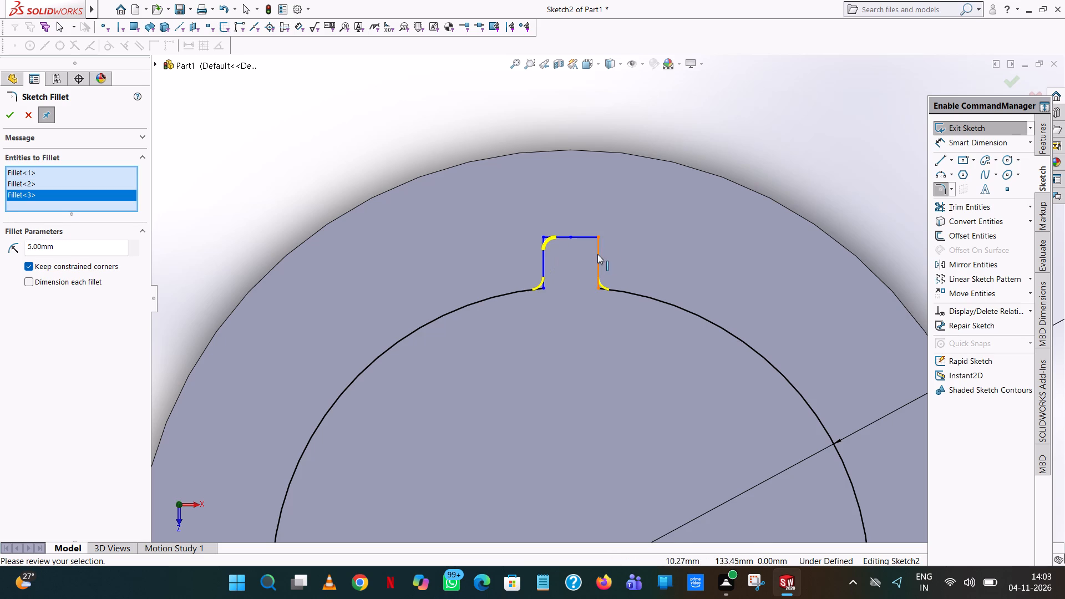
{"action": "left_click", "coordinate": [600, 238]}
{"action": "left_click", "coordinate": [13, 109]}
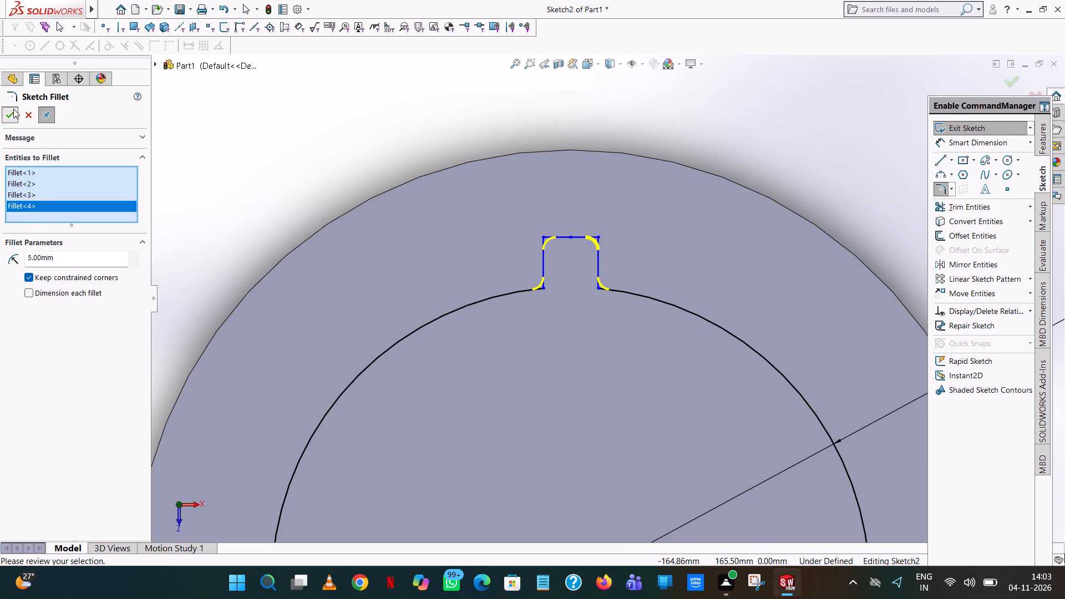
{"action": "left_click_drag", "start_coordinate": [595, 227], "coordinate": [645, 181]}
{"action": "left_click", "coordinate": [744, 154]}
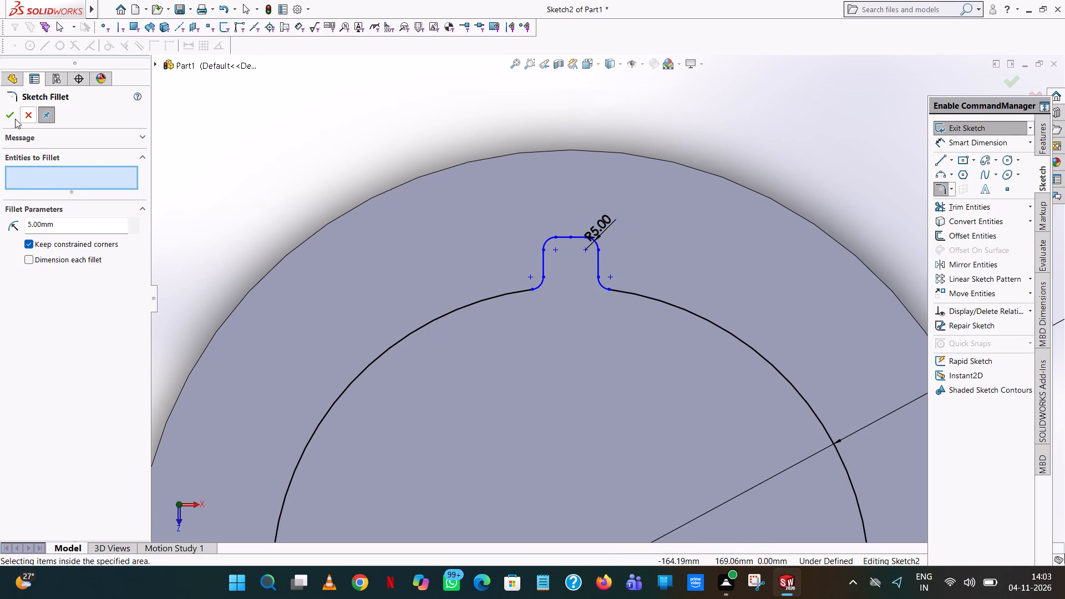
{"action": "left_click", "coordinate": [15, 119]}
Move the R5.00 fillet dimension label away from the tab, up beyond the base disc's edge.
{"action": "left_click_drag", "start_coordinate": [601, 218], "coordinate": [674, 145]}
{"action": "left_click", "coordinate": [780, 119]}
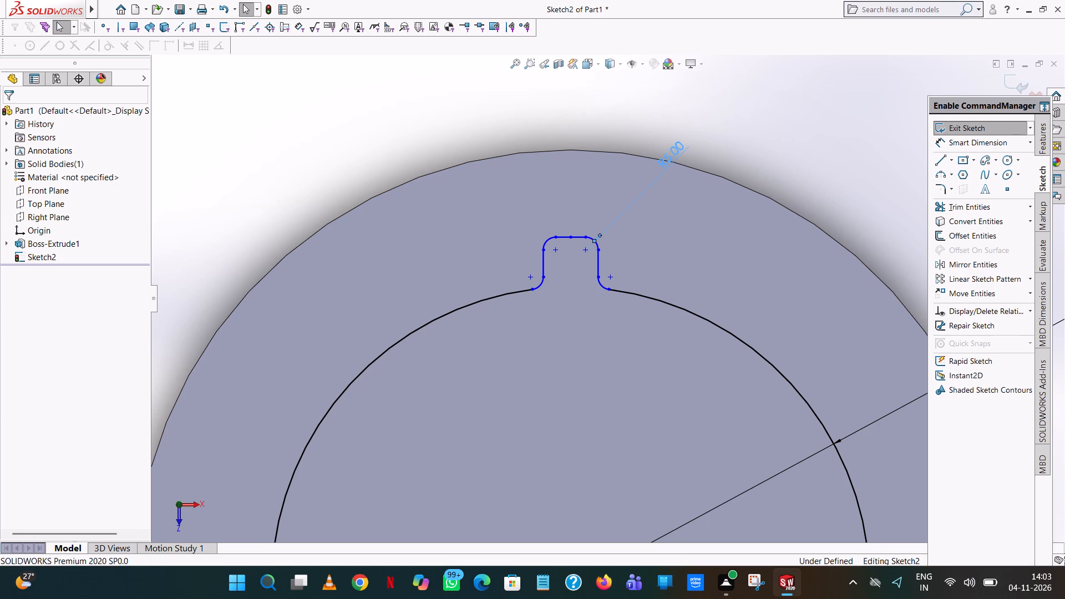
Circular-pattern the whole filleted tab outline about the origin as 4 equally spaced instances over 360 degrees.
{"action": "scroll", "coordinate": [635, 276], "scroll_direction": "up", "scroll_amount": 2}
{"action": "scroll", "coordinate": [600, 344], "scroll_direction": "up", "scroll_amount": 1}
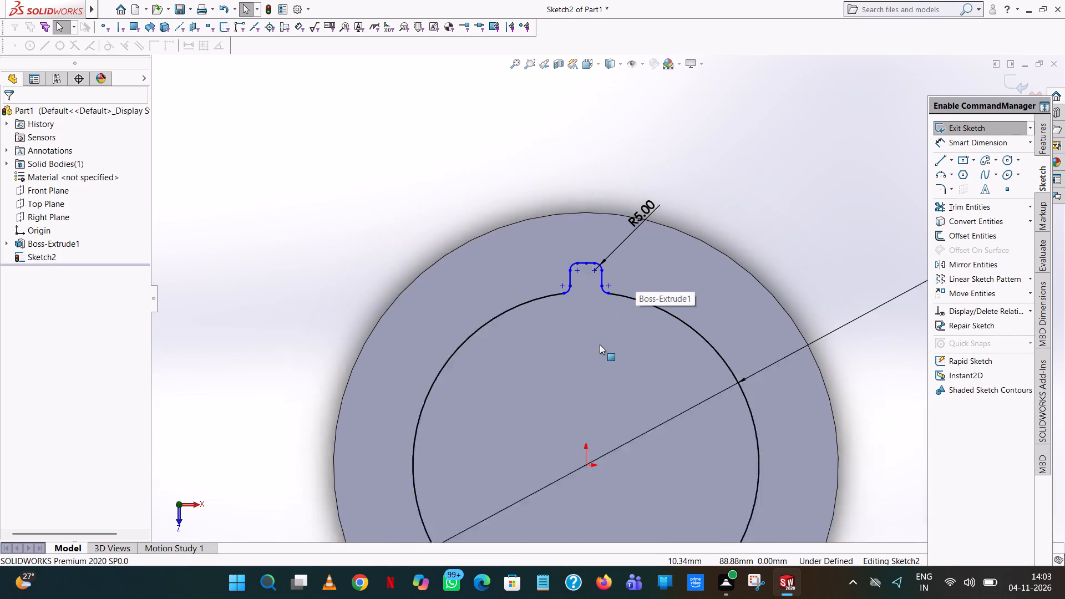
{"action": "scroll", "coordinate": [600, 344], "scroll_direction": "up", "scroll_amount": 1}
{"action": "scroll", "coordinate": [630, 432], "scroll_direction": "up", "scroll_amount": 2}
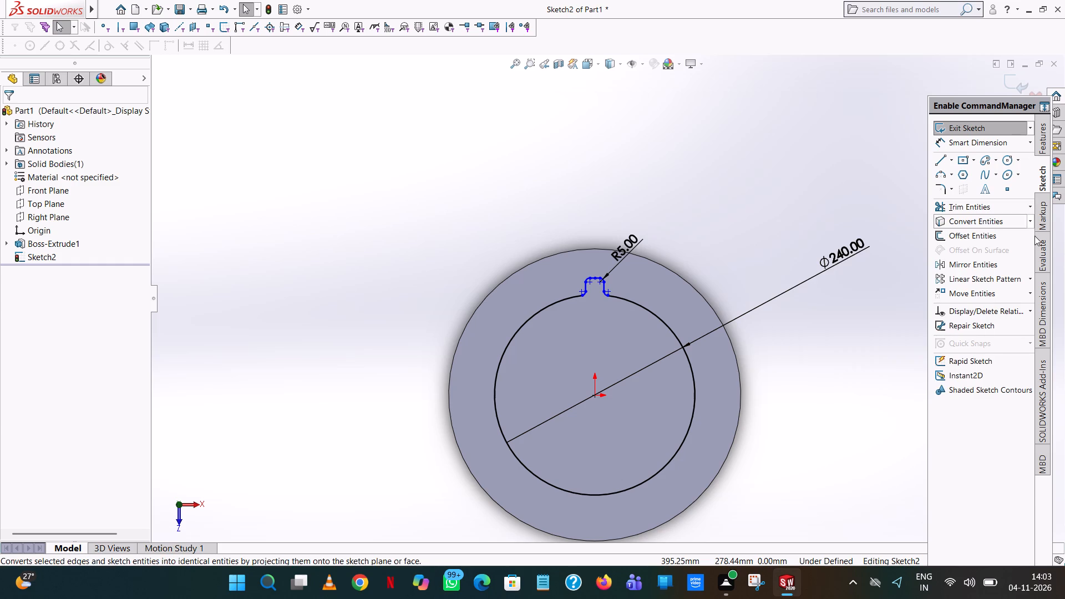
{"action": "left_click", "coordinate": [1029, 278]}
{"action": "left_click", "coordinate": [956, 297]}
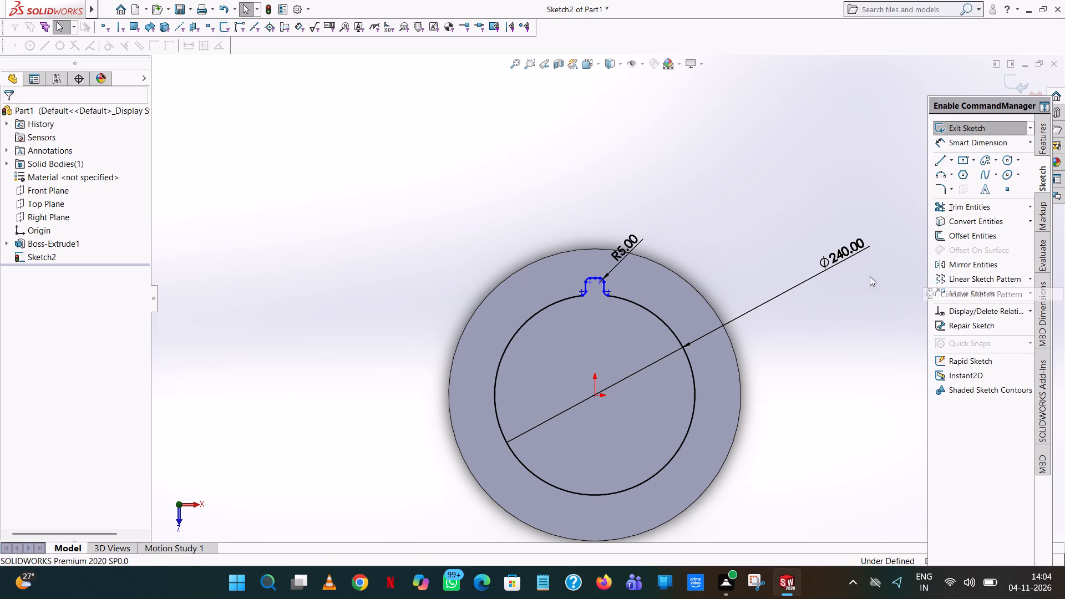
{"action": "scroll", "coordinate": [571, 311], "scroll_direction": "down", "scroll_amount": 10}
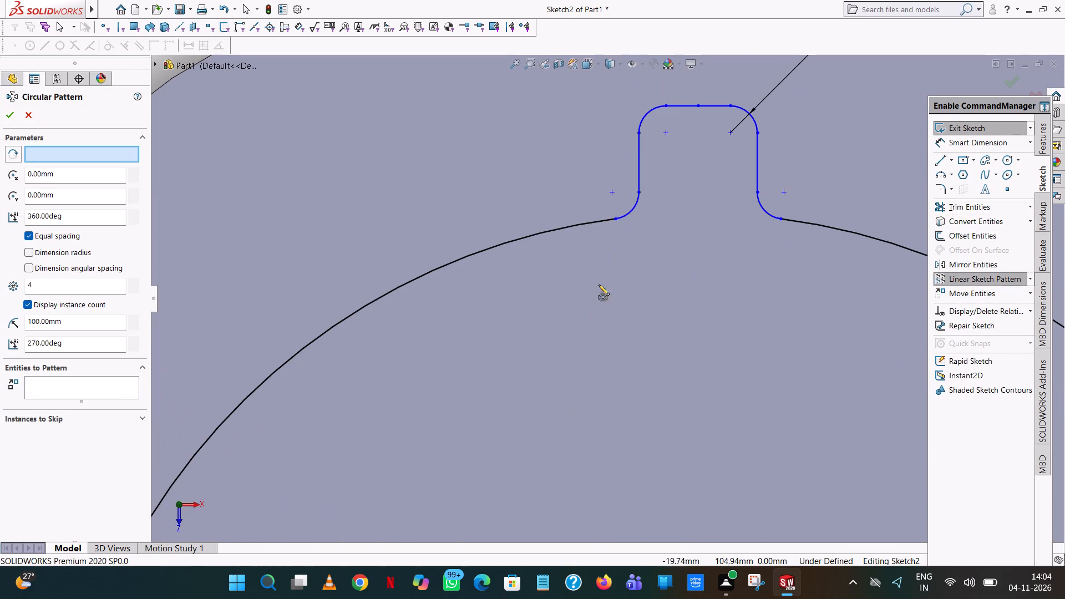
{"action": "left_click", "coordinate": [641, 165]}
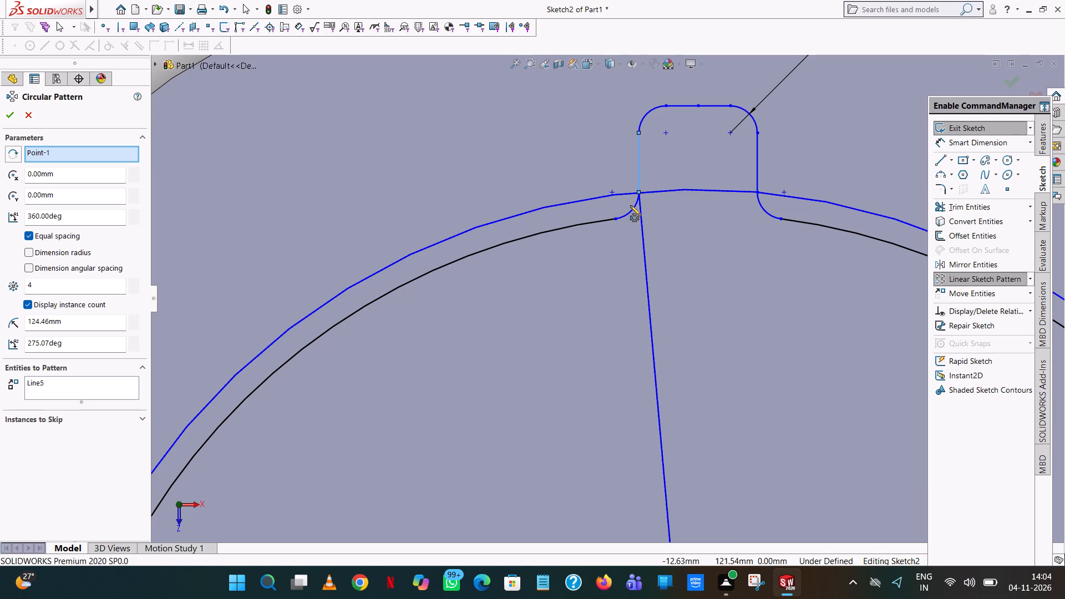
{"action": "left_click", "coordinate": [632, 209]}
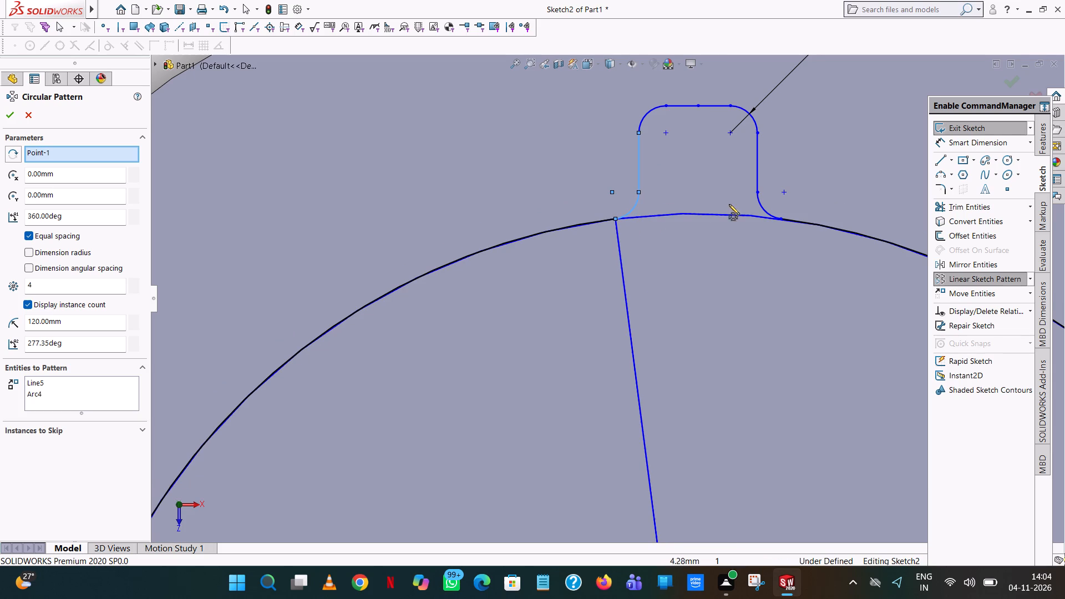
{"action": "left_click", "coordinate": [762, 209]}
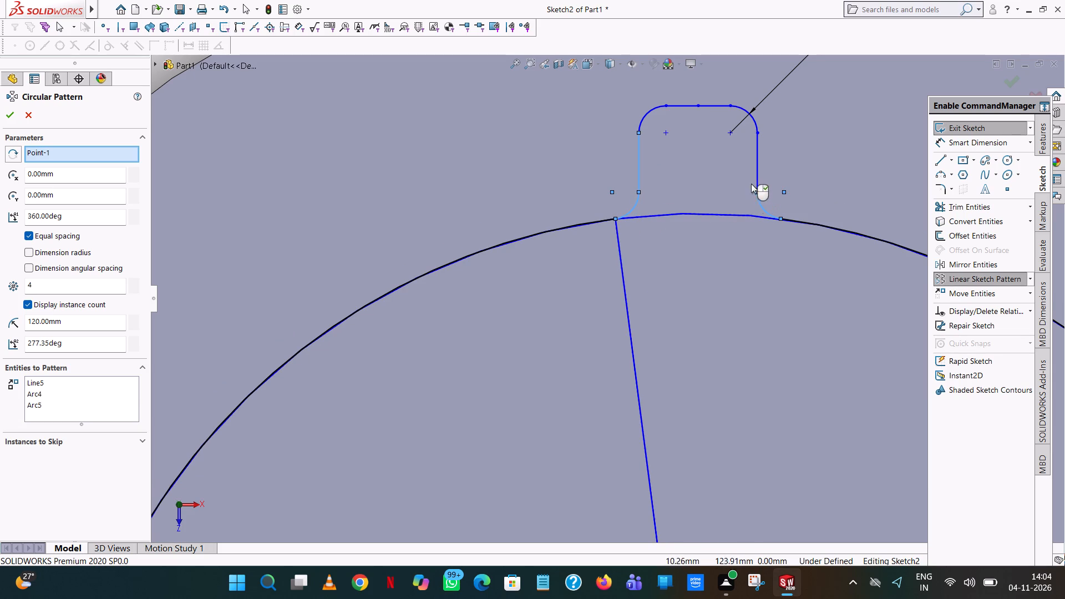
{"action": "left_click", "coordinate": [755, 173]}
{"action": "left_click", "coordinate": [743, 111]}
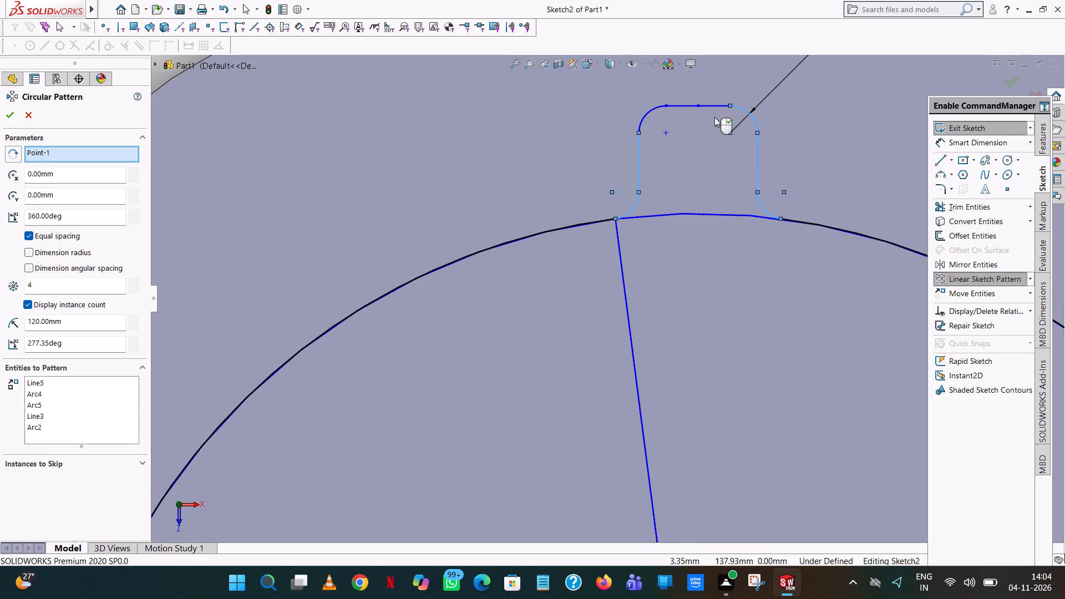
{"action": "left_click", "coordinate": [712, 105]}
{"action": "left_click", "coordinate": [692, 108]}
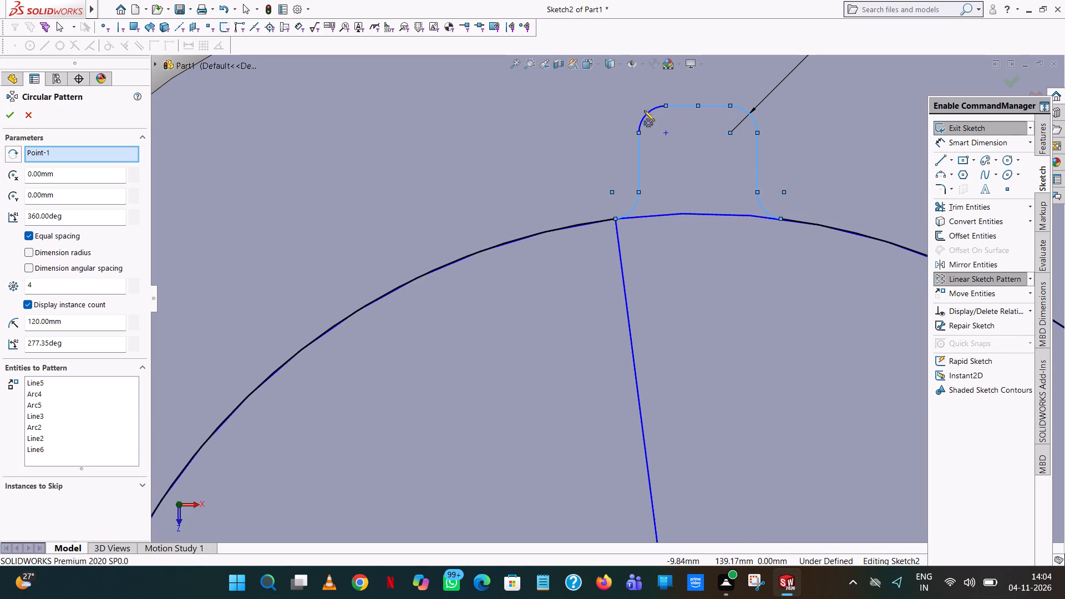
{"action": "left_click", "coordinate": [647, 113]}
{"action": "scroll", "coordinate": [674, 136], "scroll_direction": "up", "scroll_amount": 14}
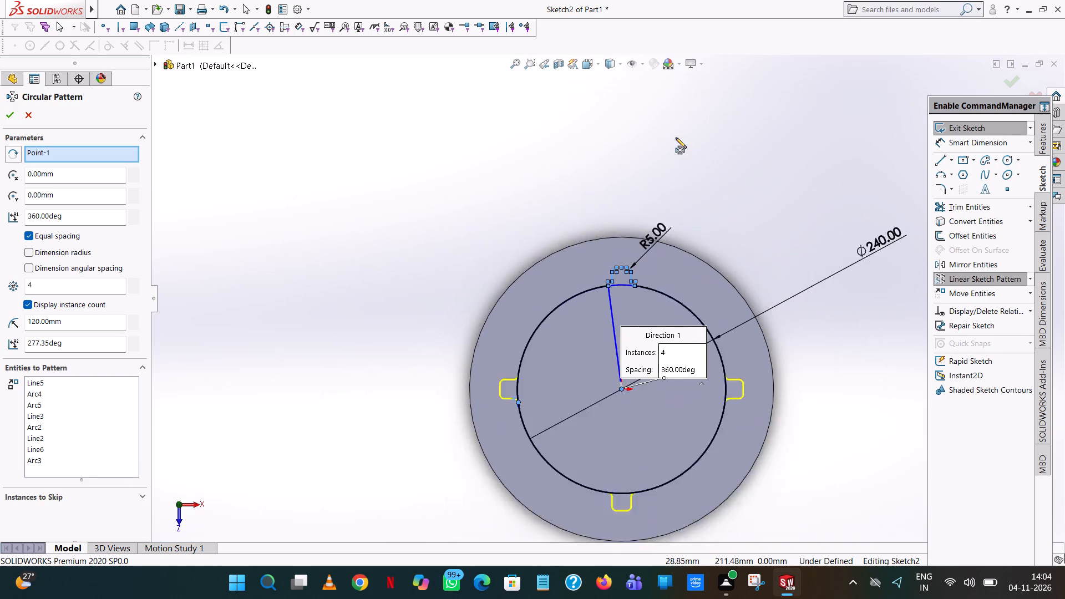
{"action": "scroll", "coordinate": [650, 435], "scroll_direction": "down", "scroll_amount": 2}
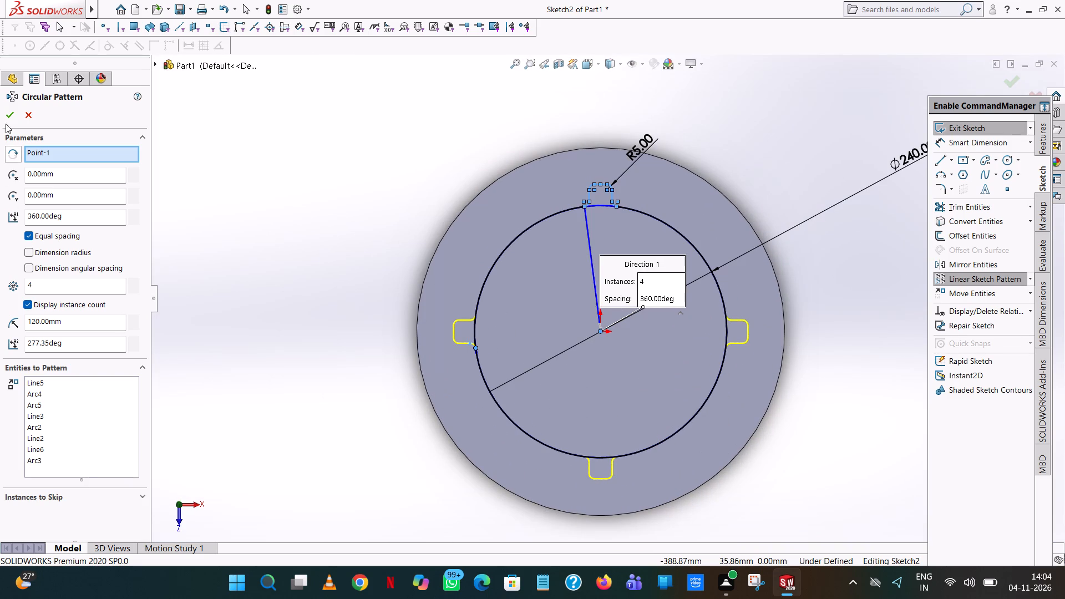
{"action": "left_click", "coordinate": [8, 119]}
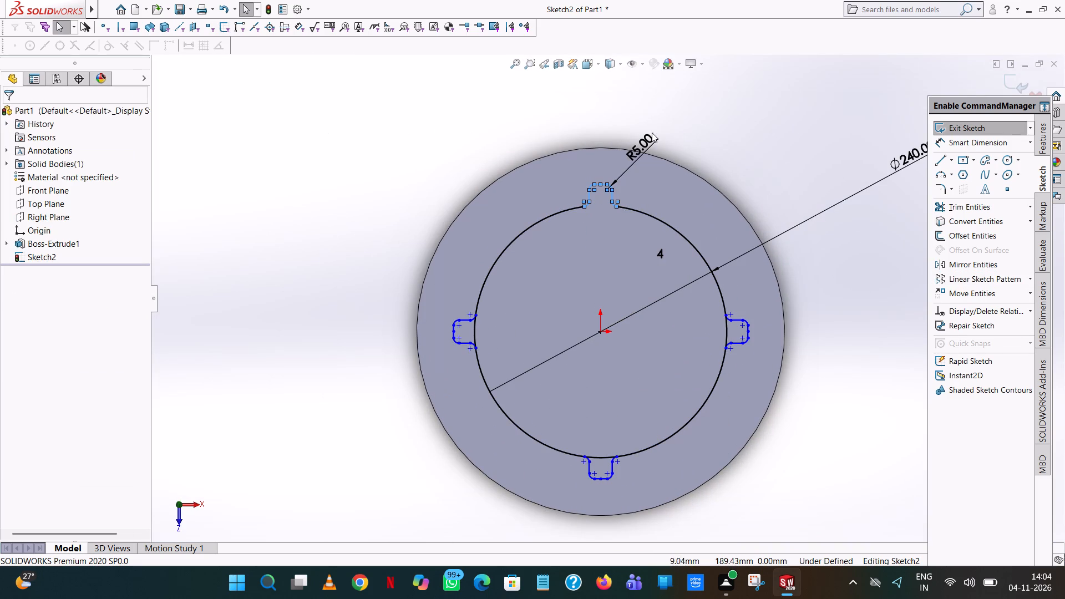
{"action": "left_click", "coordinate": [757, 151]}
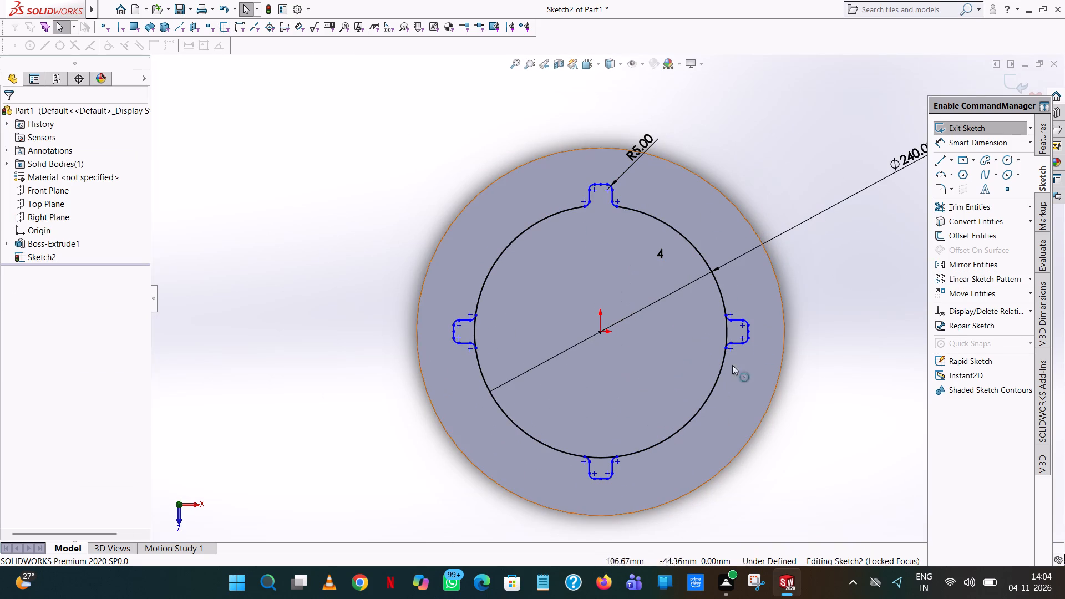
Trim the circle's short arcs across the openings of the right, left and bottom tabs.
{"action": "left_click", "coordinate": [955, 207]}
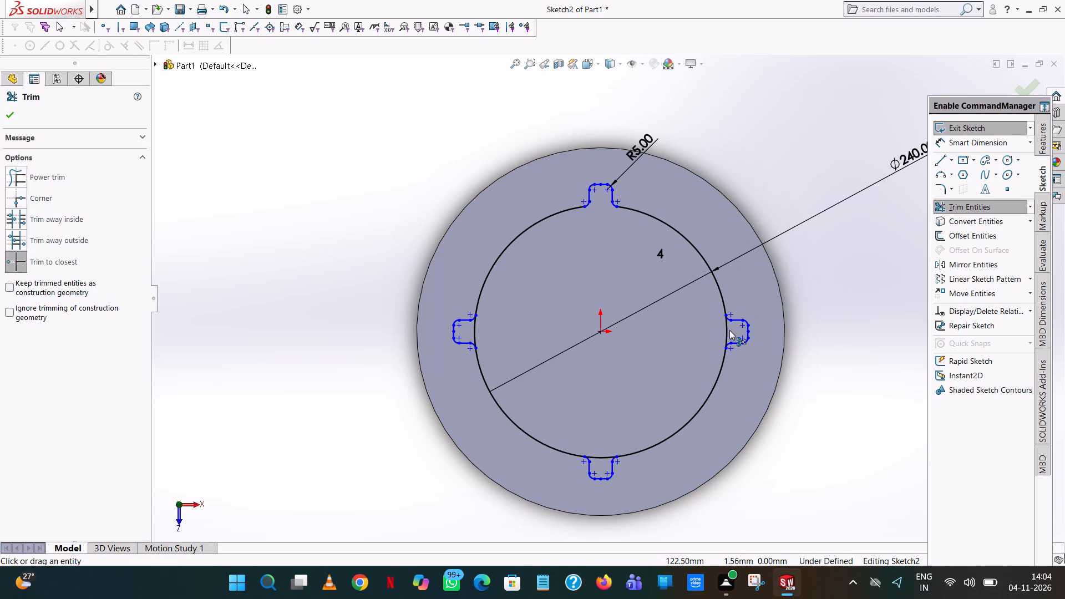
{"action": "left_click", "coordinate": [729, 330]}
{"action": "left_click", "coordinate": [478, 332]}
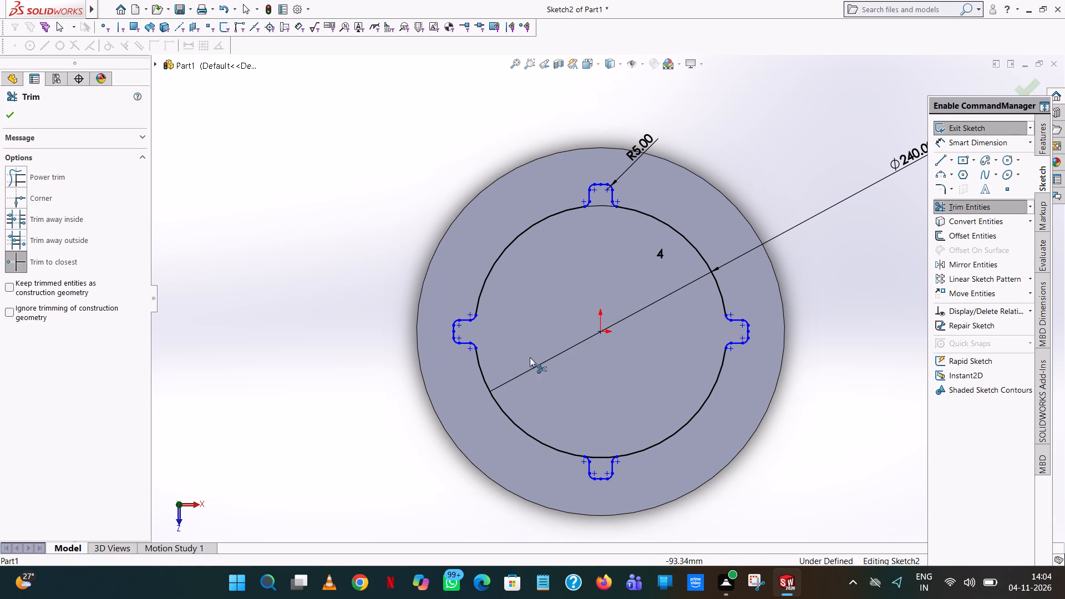
{"action": "left_click", "coordinate": [599, 456]}
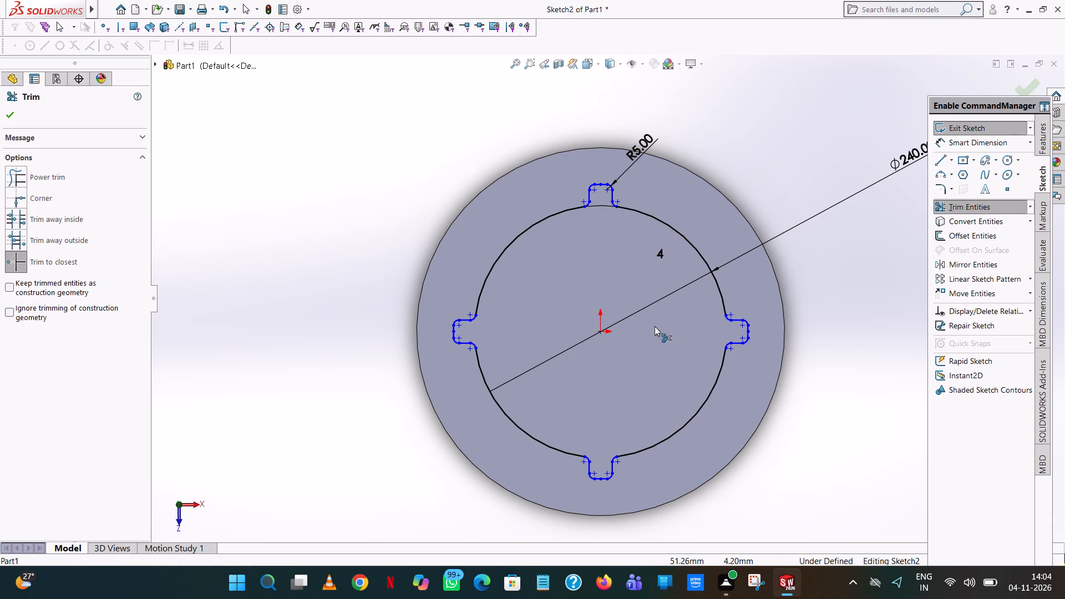
Examine the right and bottom tabs' outlines closely, including their fillets and junctions with the circle.
{"action": "scroll", "coordinate": [729, 319], "scroll_direction": "down", "scroll_amount": 5}
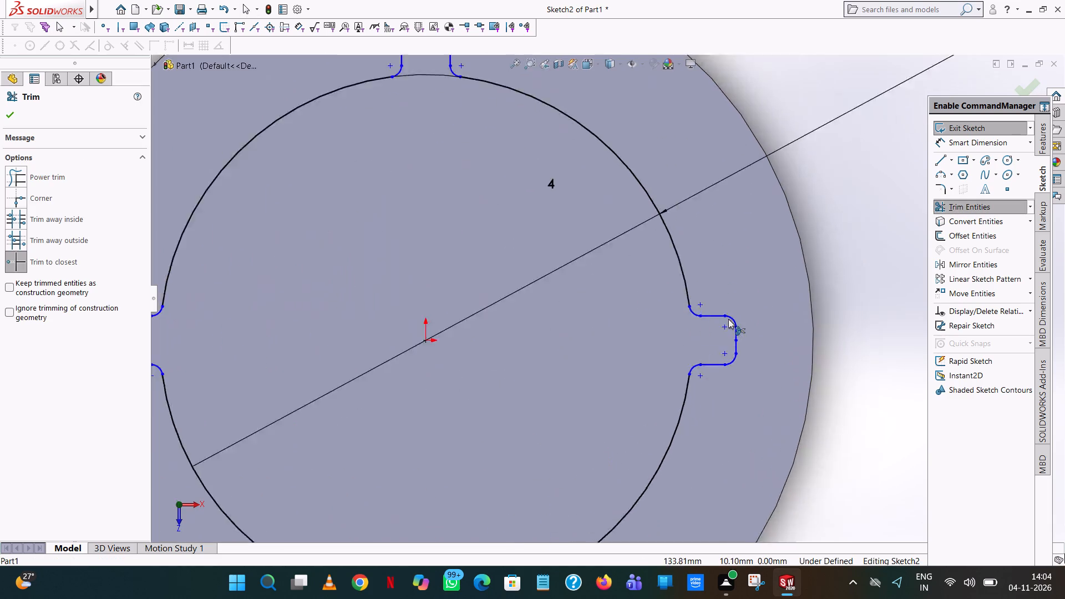
{"action": "scroll", "coordinate": [728, 319], "scroll_direction": "down", "scroll_amount": 3}
{"action": "scroll", "coordinate": [642, 312], "scroll_direction": "down", "scroll_amount": 8}
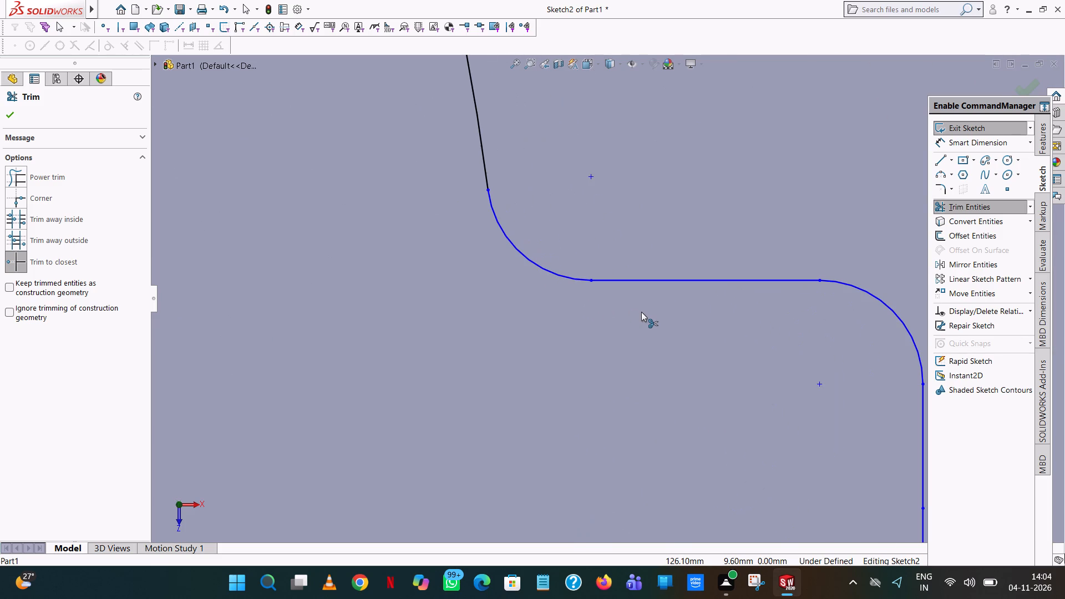
{"action": "scroll", "coordinate": [640, 311], "scroll_direction": "up", "scroll_amount": 10}
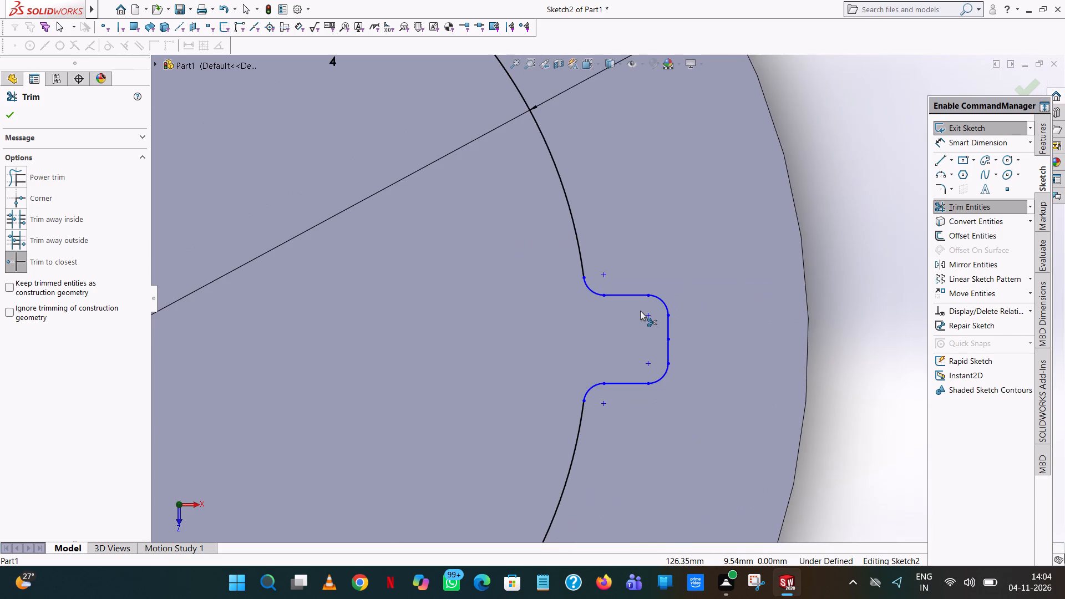
{"action": "scroll", "coordinate": [640, 311], "scroll_direction": "up", "scroll_amount": 8}
{"action": "scroll", "coordinate": [486, 424], "scroll_direction": "down", "scroll_amount": 6}
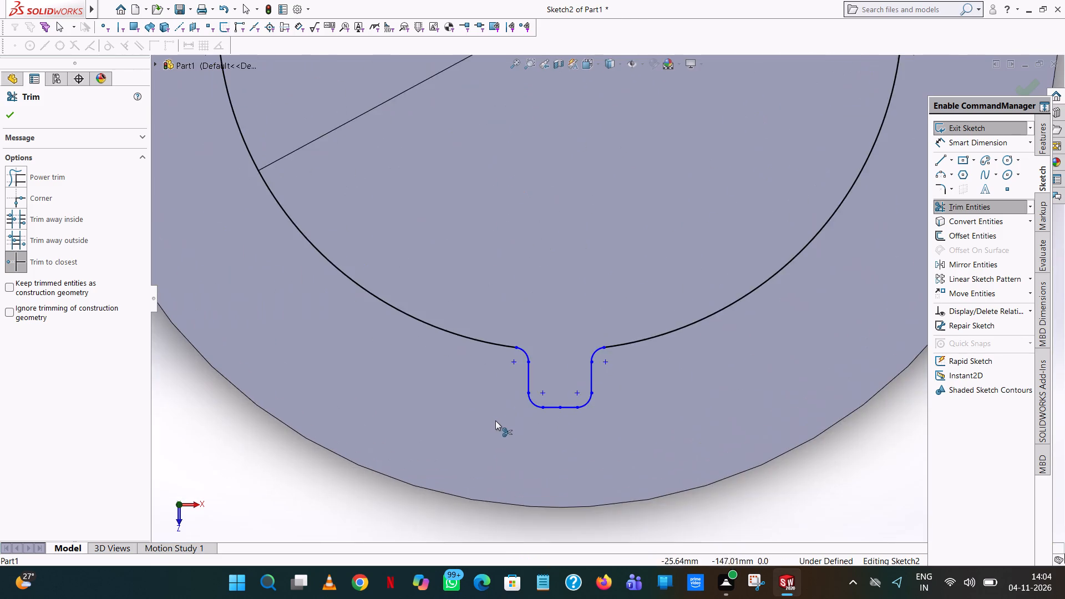
{"action": "scroll", "coordinate": [495, 420], "scroll_direction": "down", "scroll_amount": 4}
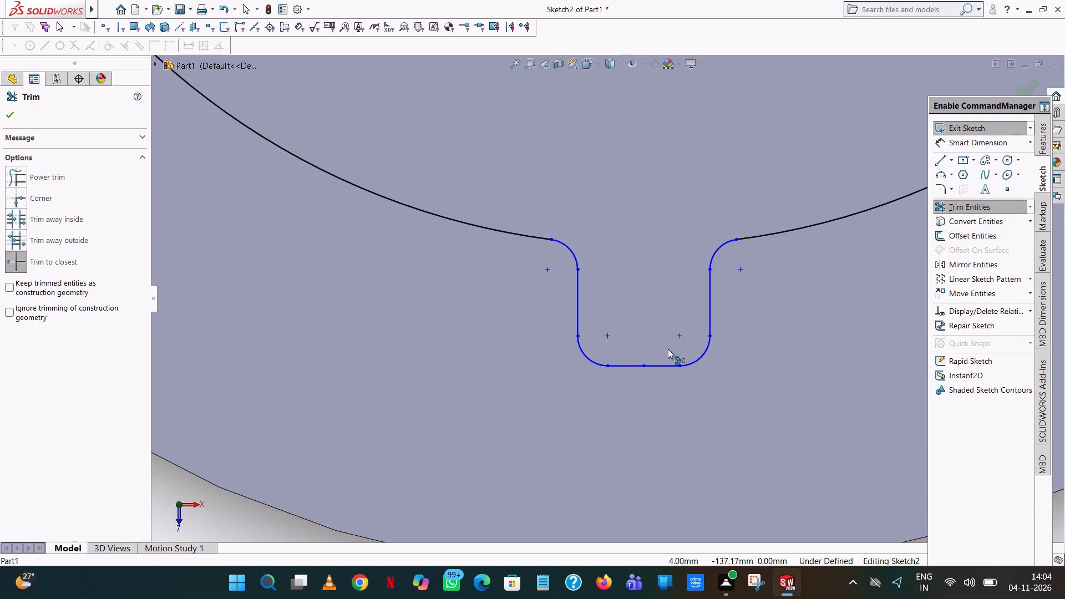
{"action": "scroll", "coordinate": [668, 348], "scroll_direction": "up", "scroll_amount": 3}
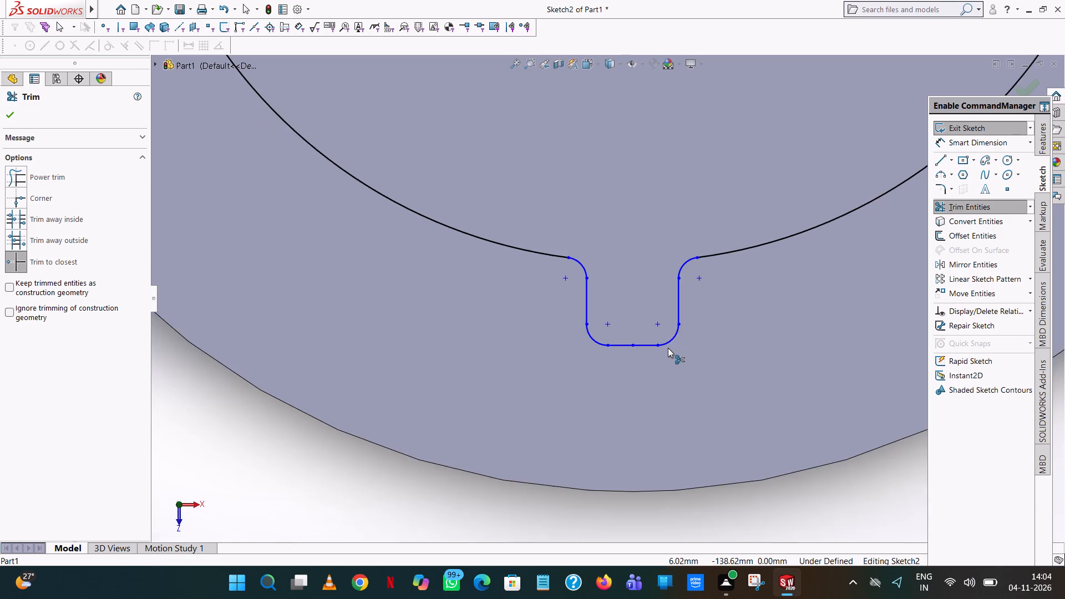
{"action": "scroll", "coordinate": [668, 348], "scroll_direction": "up", "scroll_amount": 6}
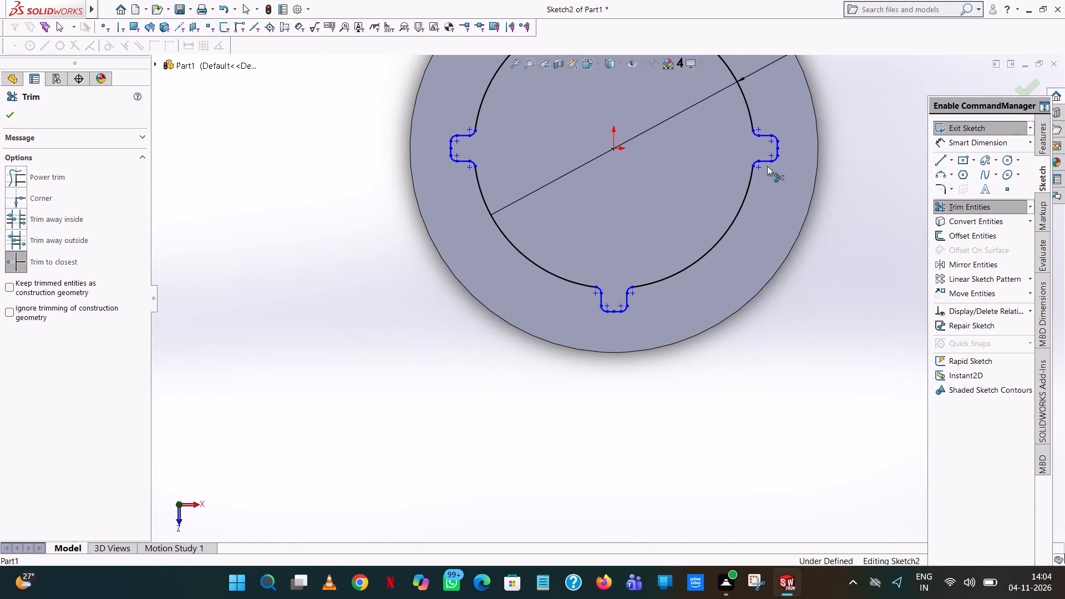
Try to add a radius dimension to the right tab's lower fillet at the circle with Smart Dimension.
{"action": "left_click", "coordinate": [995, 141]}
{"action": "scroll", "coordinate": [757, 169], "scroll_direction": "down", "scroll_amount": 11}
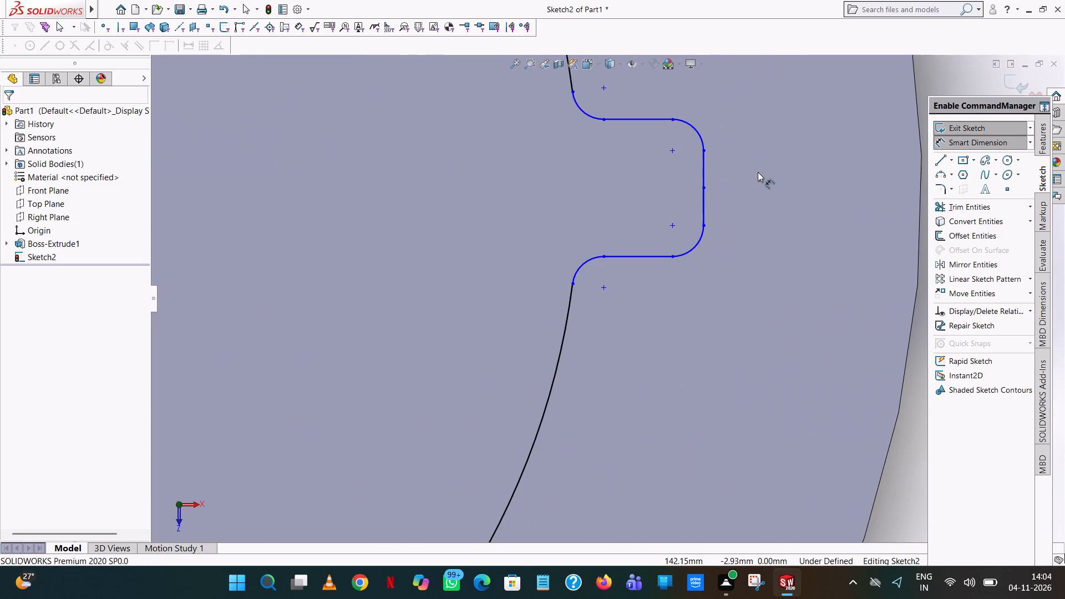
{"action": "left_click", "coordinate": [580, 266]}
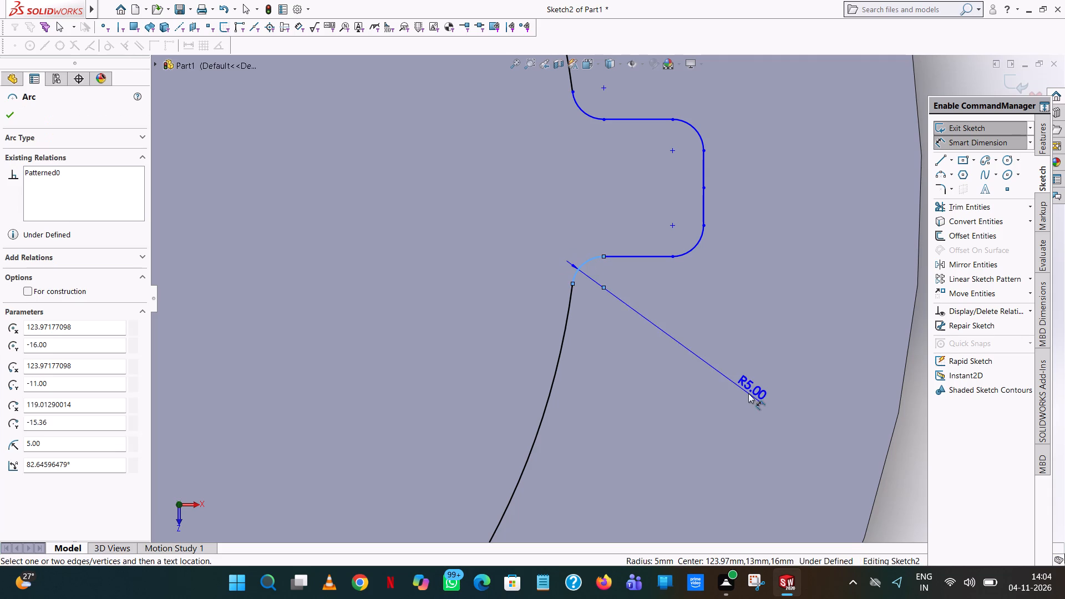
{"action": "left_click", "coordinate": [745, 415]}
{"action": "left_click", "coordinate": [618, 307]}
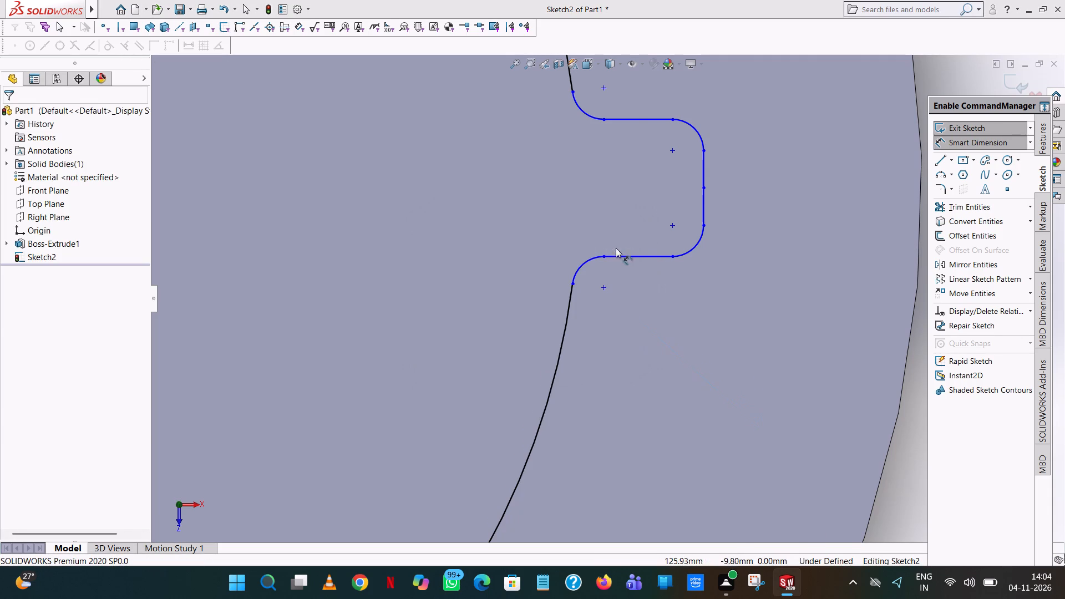
Dimension the vertical distance between the origin and the right tab's lower inner fillet centre at 16 mm.
{"action": "left_click", "coordinate": [605, 287]}
{"action": "scroll", "coordinate": [604, 287], "scroll_direction": "up", "scroll_amount": 7}
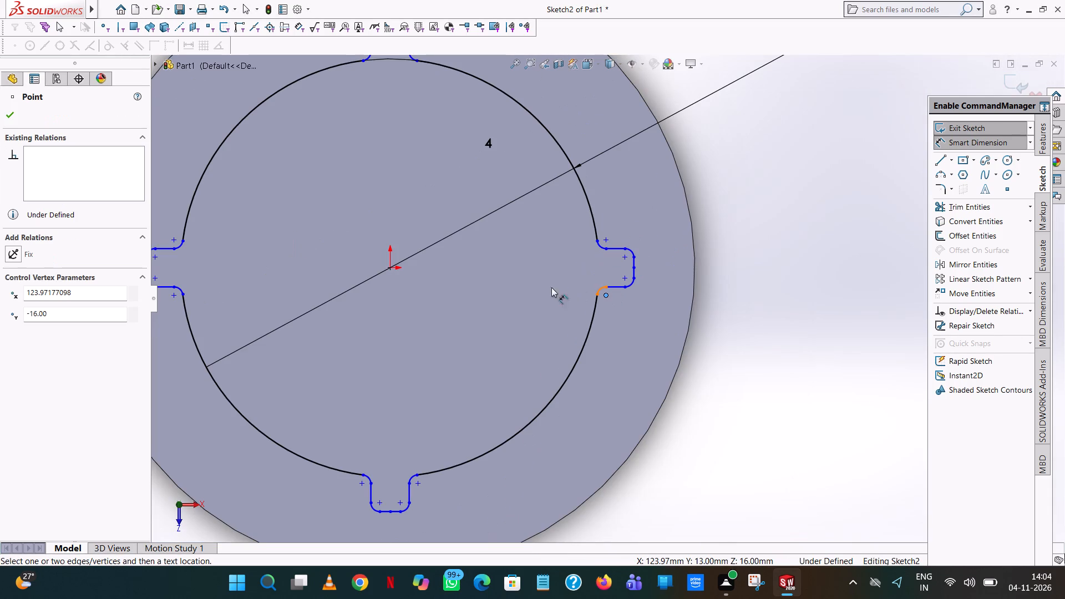
{"action": "left_click", "coordinate": [393, 270]}
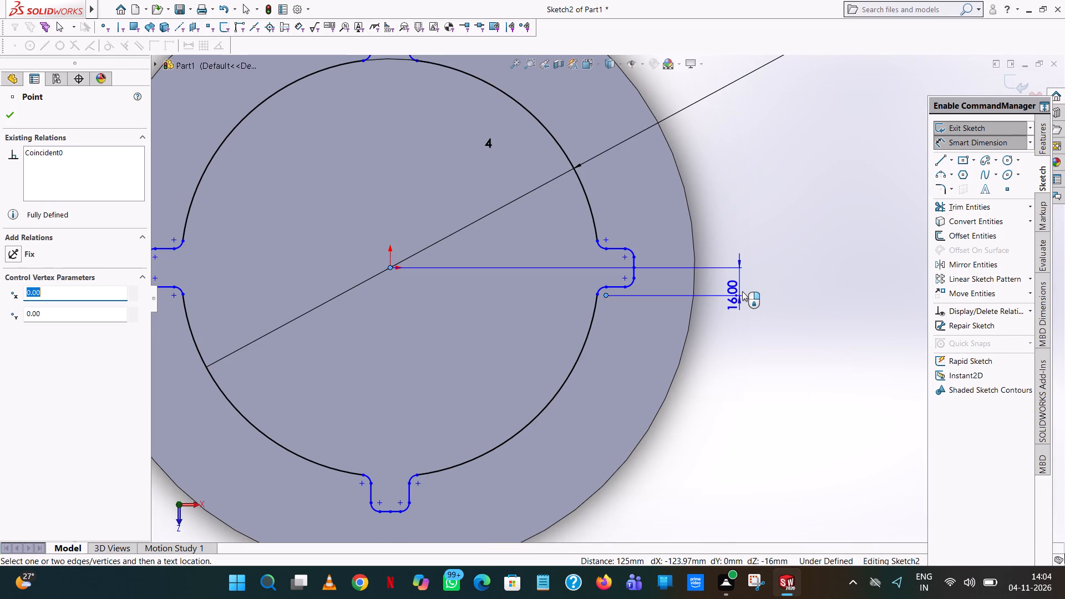
{"action": "left_click", "coordinate": [742, 291]}
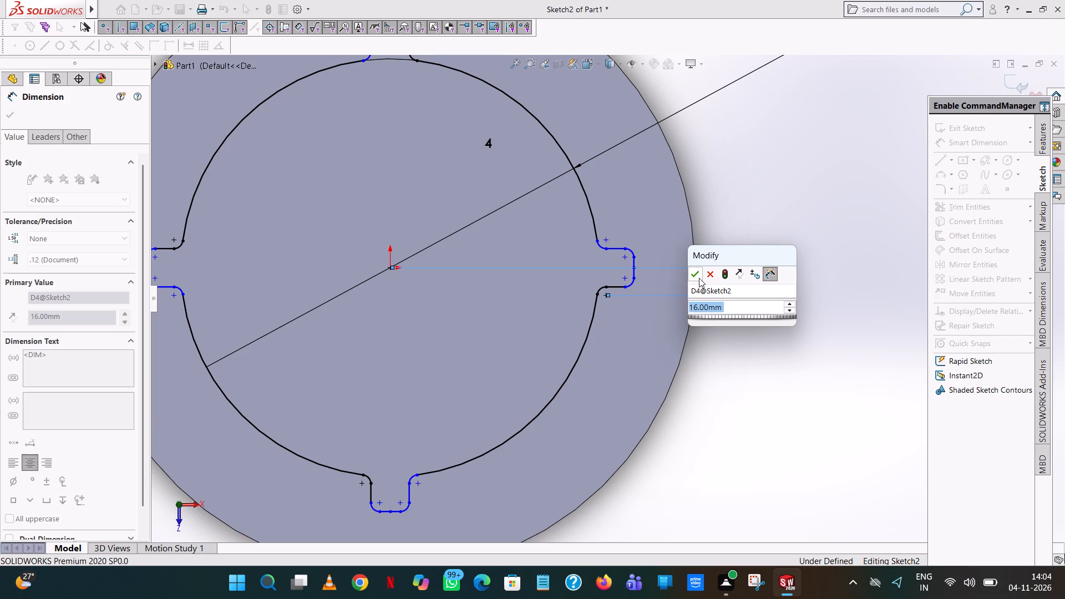
{"action": "left_click", "coordinate": [691, 275]}
{"action": "left_click", "coordinate": [796, 133]}
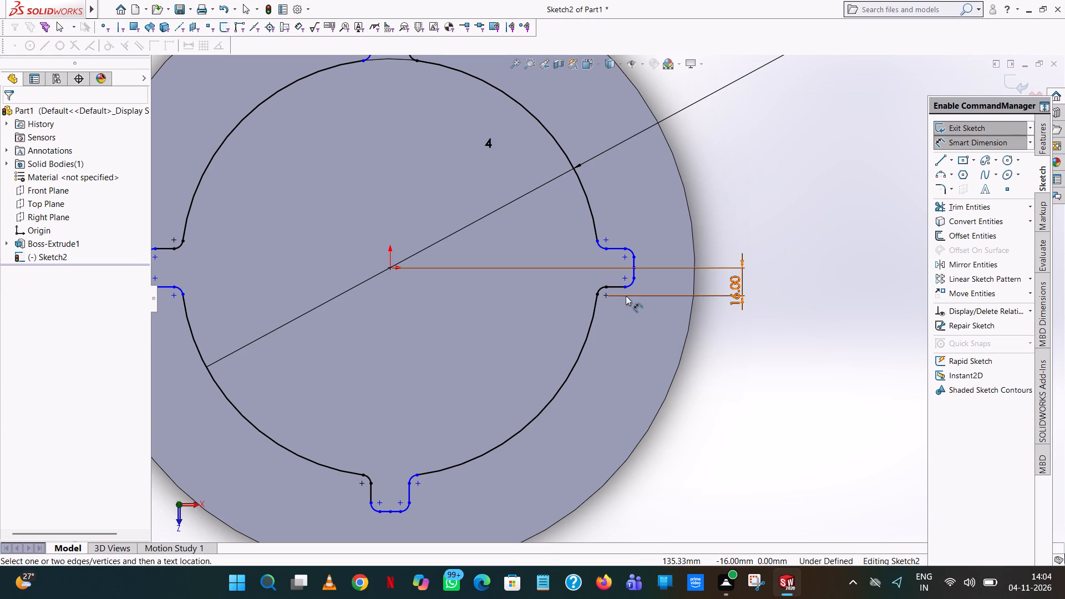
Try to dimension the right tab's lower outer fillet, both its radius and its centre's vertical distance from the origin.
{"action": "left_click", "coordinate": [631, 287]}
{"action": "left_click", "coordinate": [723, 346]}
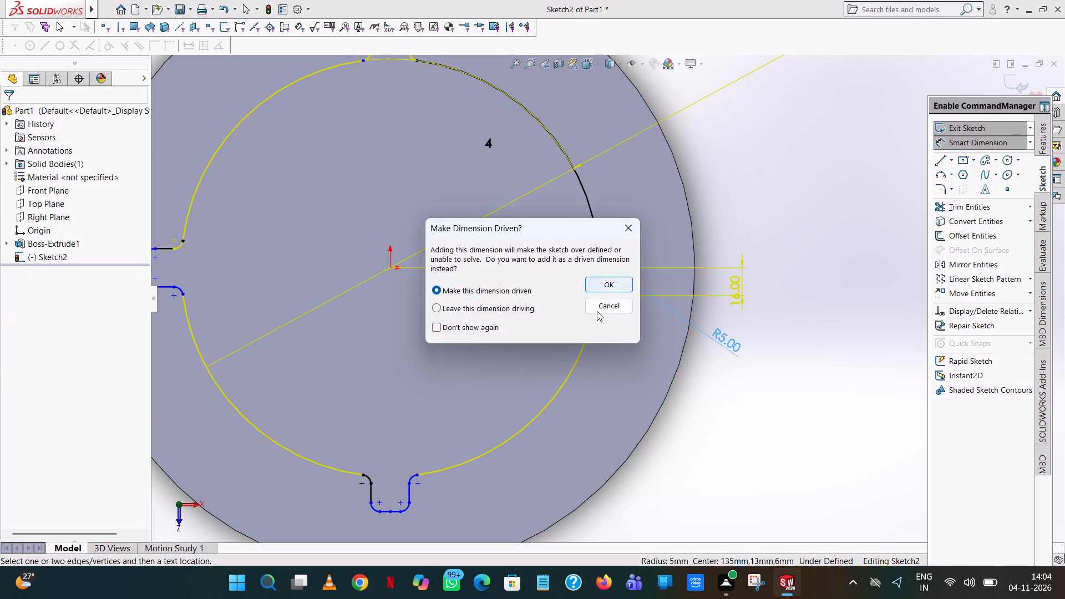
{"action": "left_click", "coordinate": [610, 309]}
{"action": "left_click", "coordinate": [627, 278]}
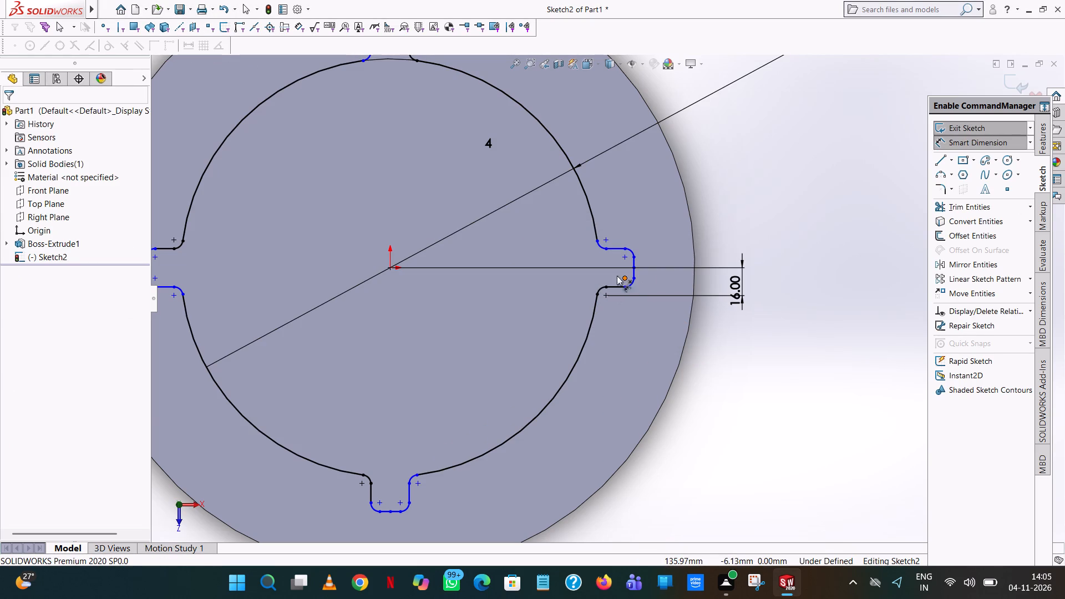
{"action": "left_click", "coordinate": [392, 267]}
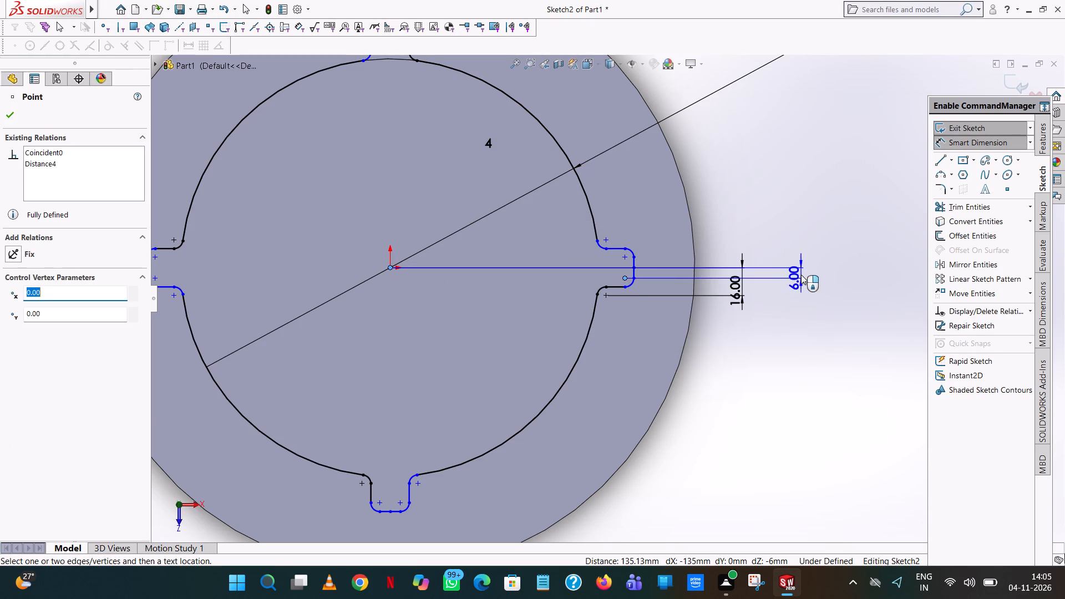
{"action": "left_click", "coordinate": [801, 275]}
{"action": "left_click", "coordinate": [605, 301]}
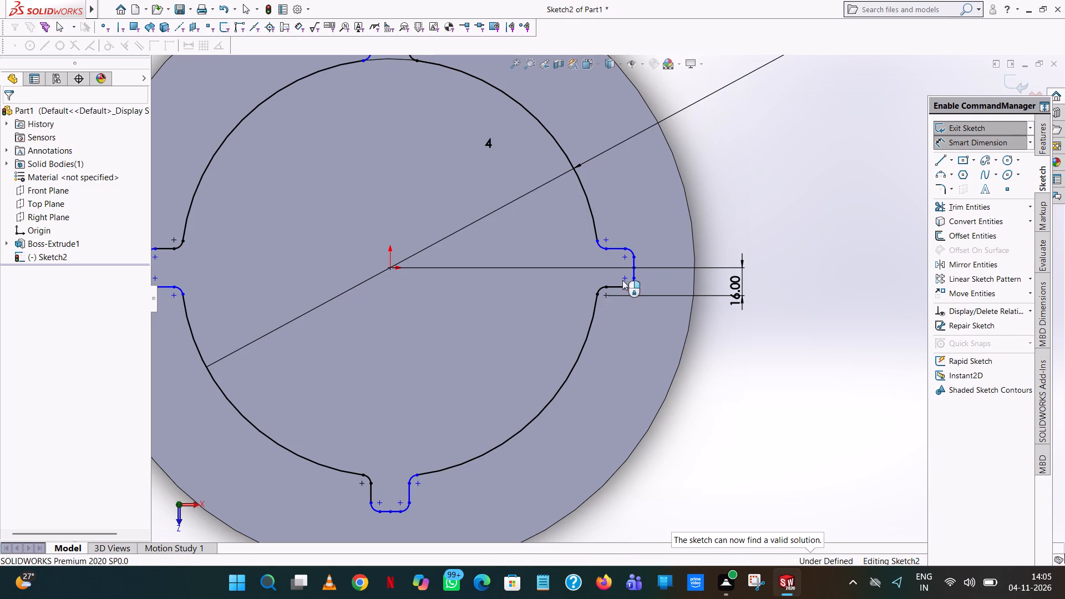
Dimension the horizontal distance between the right tab's two lower fillet centres at 11.03 mm.
{"action": "left_click", "coordinate": [627, 280]}
{"action": "left_click", "coordinate": [606, 293]}
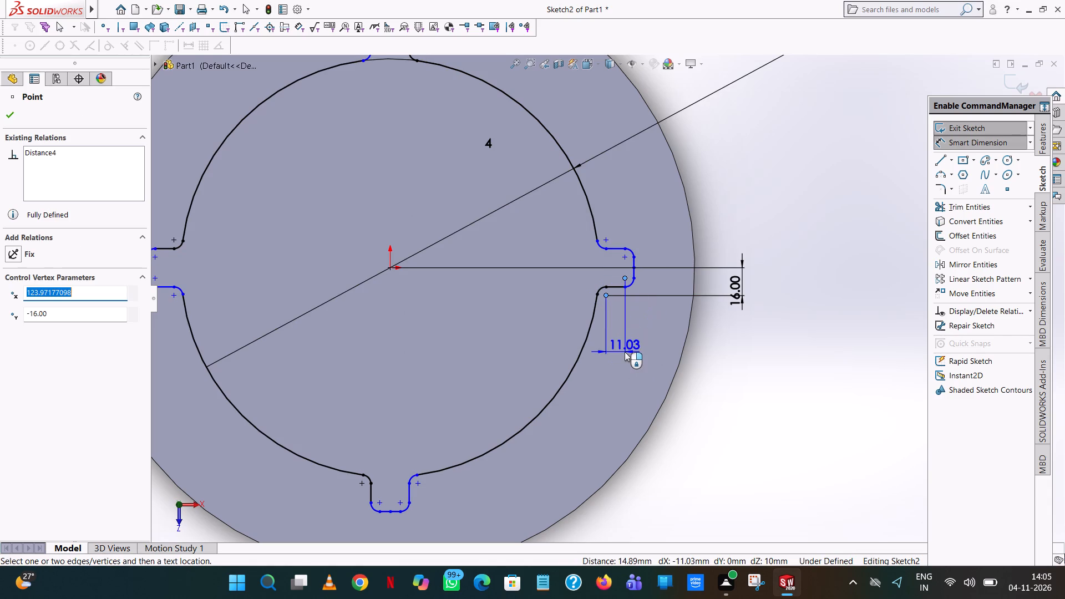
{"action": "left_click", "coordinate": [617, 353]}
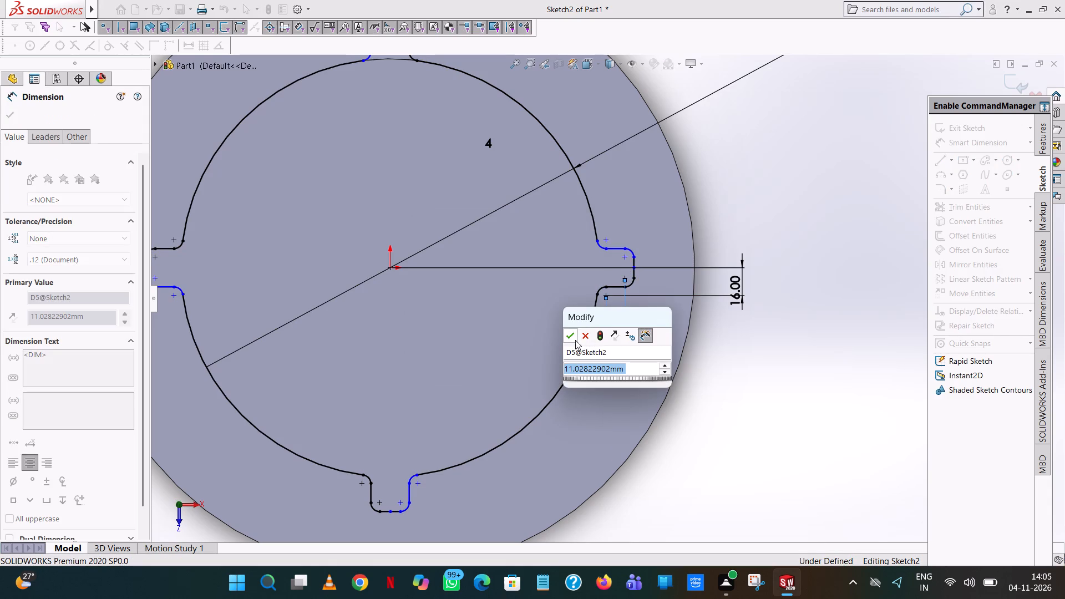
{"action": "left_click", "coordinate": [571, 337]}
{"action": "left_click", "coordinate": [816, 219]}
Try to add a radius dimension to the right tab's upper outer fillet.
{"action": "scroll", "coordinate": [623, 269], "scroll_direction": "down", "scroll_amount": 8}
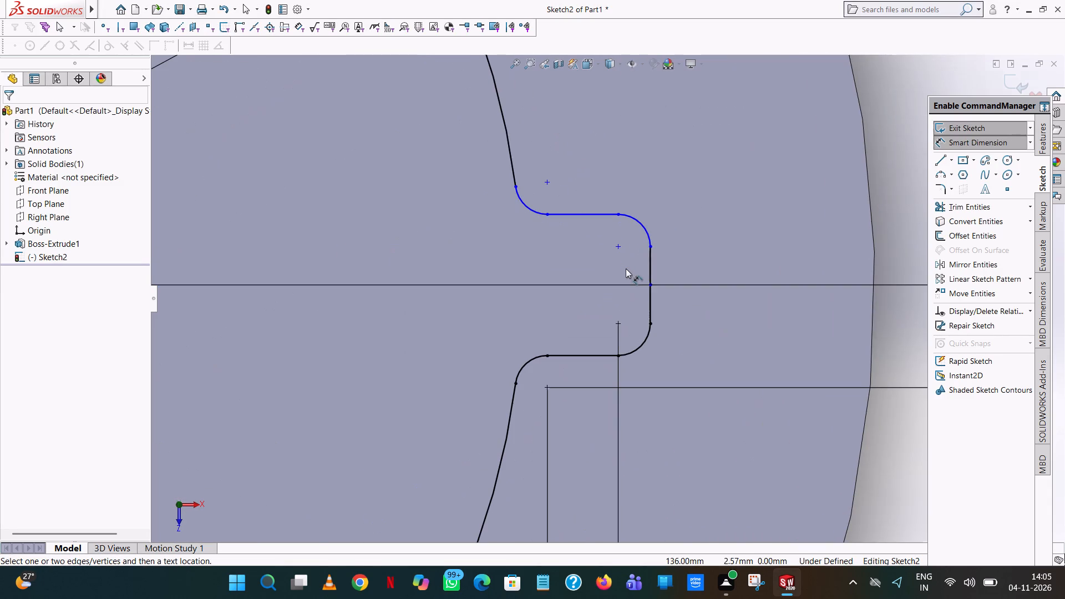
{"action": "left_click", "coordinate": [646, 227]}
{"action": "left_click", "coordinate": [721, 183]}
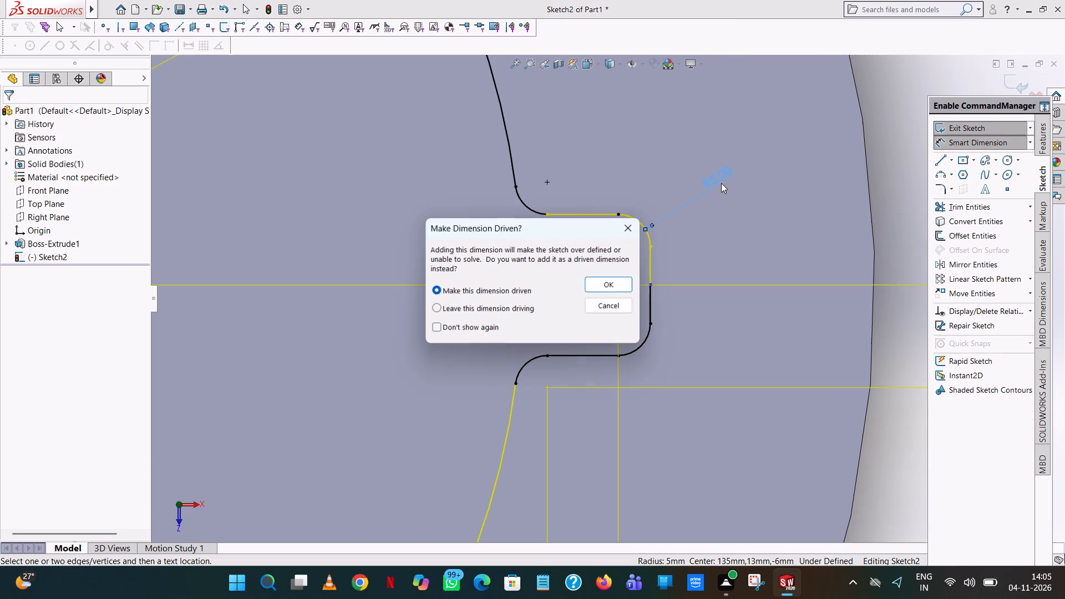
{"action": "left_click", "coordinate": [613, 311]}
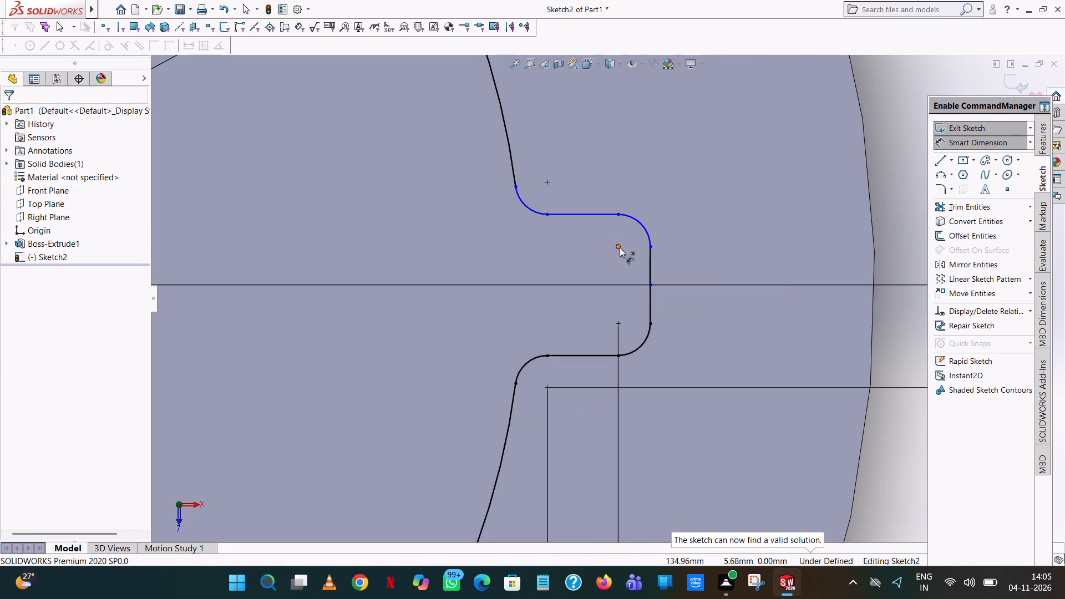
Dimension the vertical distance between the right tab's two outer fillet centres at 12 mm.
{"action": "left_click", "coordinate": [620, 247]}
{"action": "left_click", "coordinate": [621, 322]}
{"action": "left_click", "coordinate": [835, 333]}
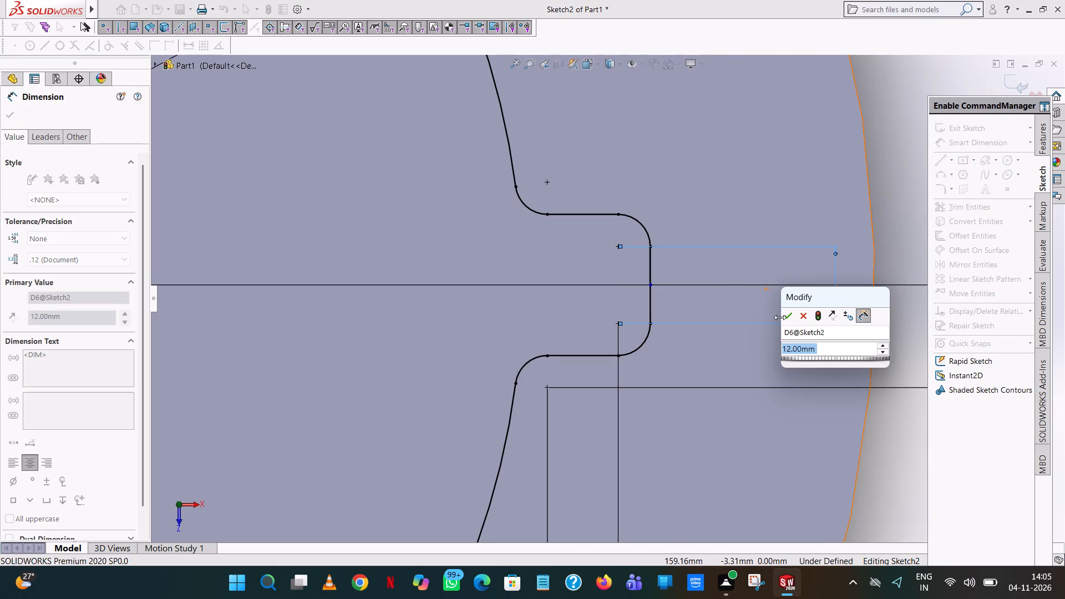
{"action": "left_click", "coordinate": [782, 319]}
{"action": "left_click", "coordinate": [887, 194]}
Dimension the vertical distance from the origin to the midpoint of the bottom tab's outer edge at 140 mm.
{"action": "scroll", "coordinate": [710, 260], "scroll_direction": "up", "scroll_amount": 2}
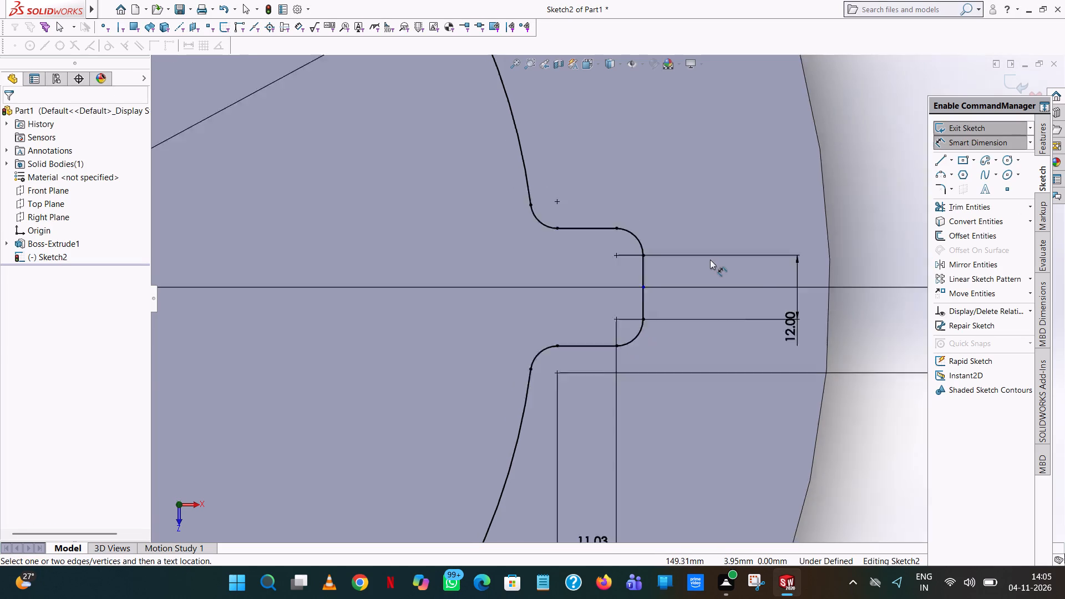
{"action": "scroll", "coordinate": [710, 260], "scroll_direction": "up", "scroll_amount": 8}
{"action": "scroll", "coordinate": [417, 307], "scroll_direction": "up", "scroll_amount": 1}
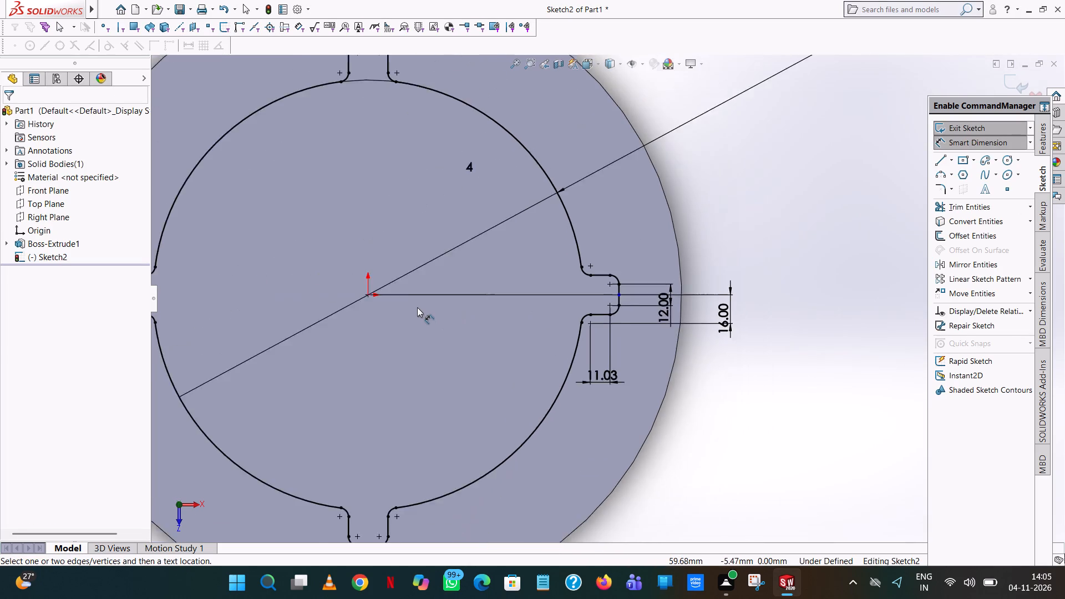
{"action": "scroll", "coordinate": [417, 307], "scroll_direction": "up", "scroll_amount": 2}
{"action": "scroll", "coordinate": [413, 510], "scroll_direction": "down", "scroll_amount": 7}
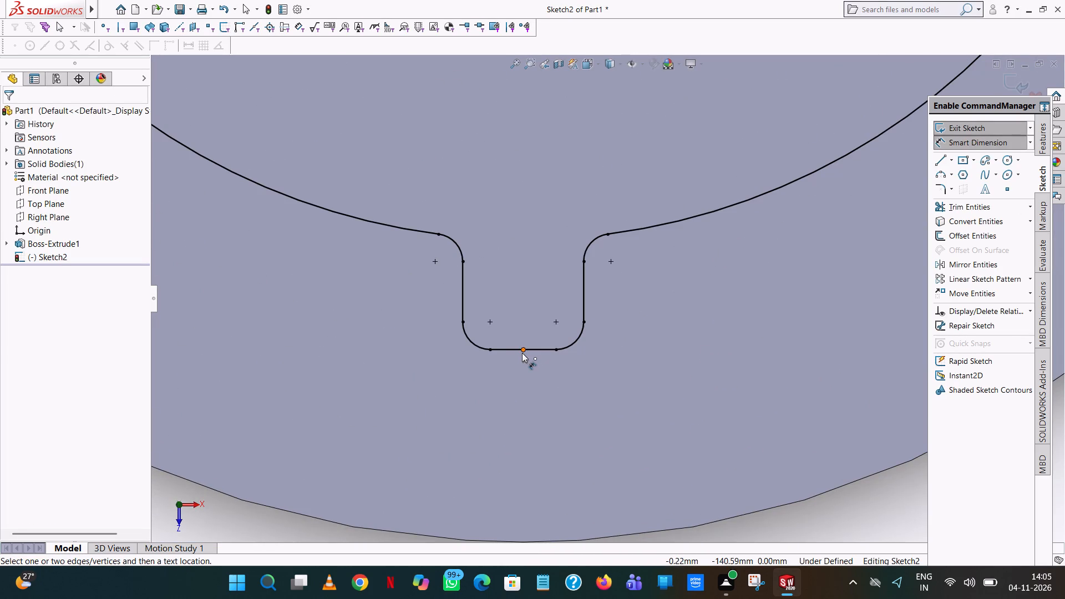
{"action": "left_click", "coordinate": [524, 349]}
{"action": "scroll", "coordinate": [524, 220], "scroll_direction": "up", "scroll_amount": 18}
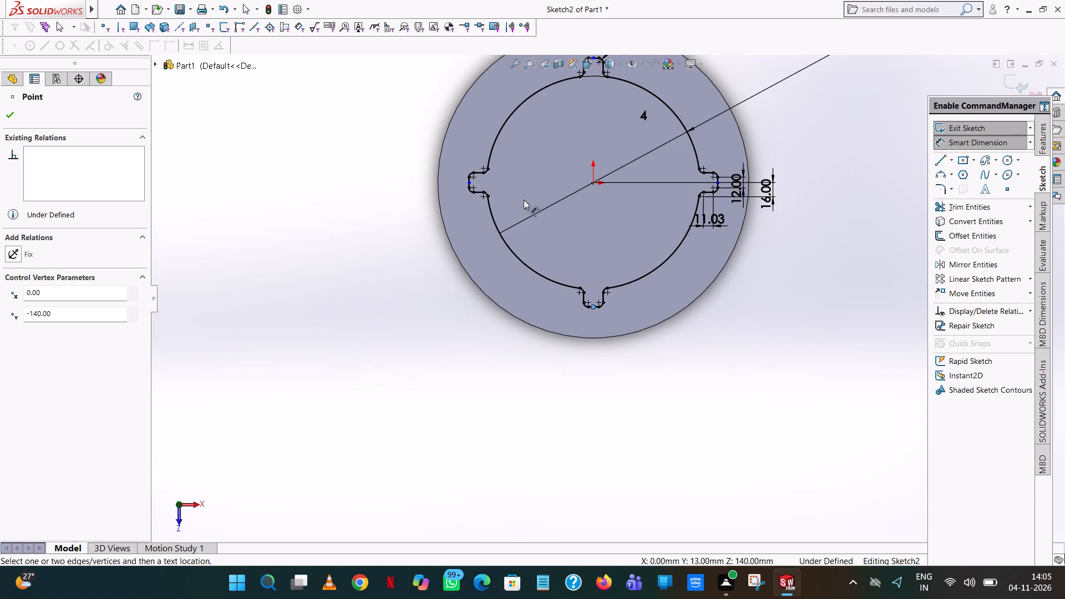
{"action": "left_click", "coordinate": [593, 182]}
{"action": "left_click", "coordinate": [439, 224]}
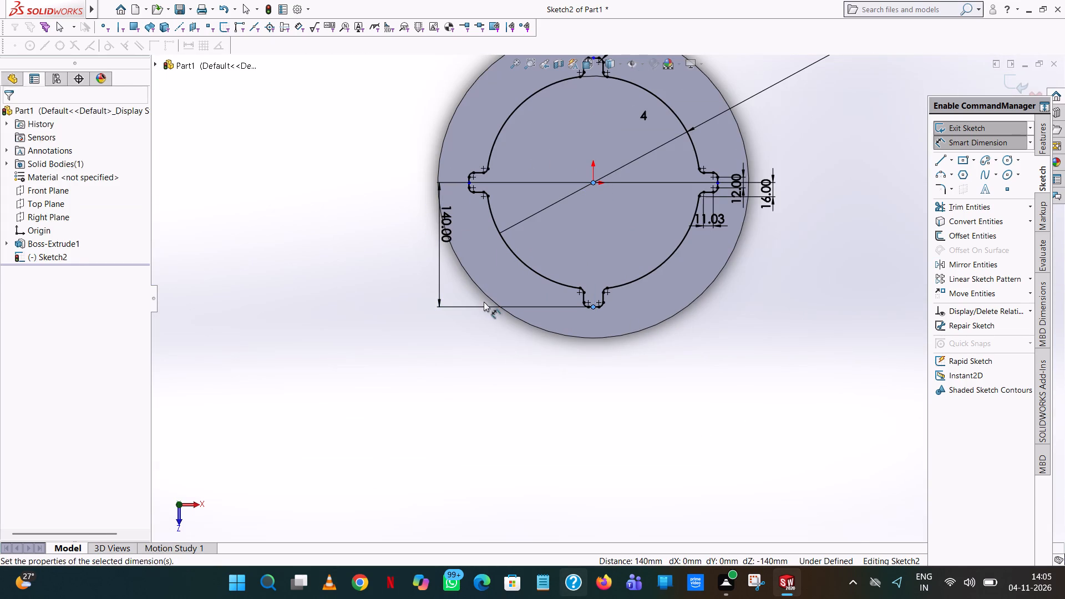
{"action": "left_click", "coordinate": [389, 201]}
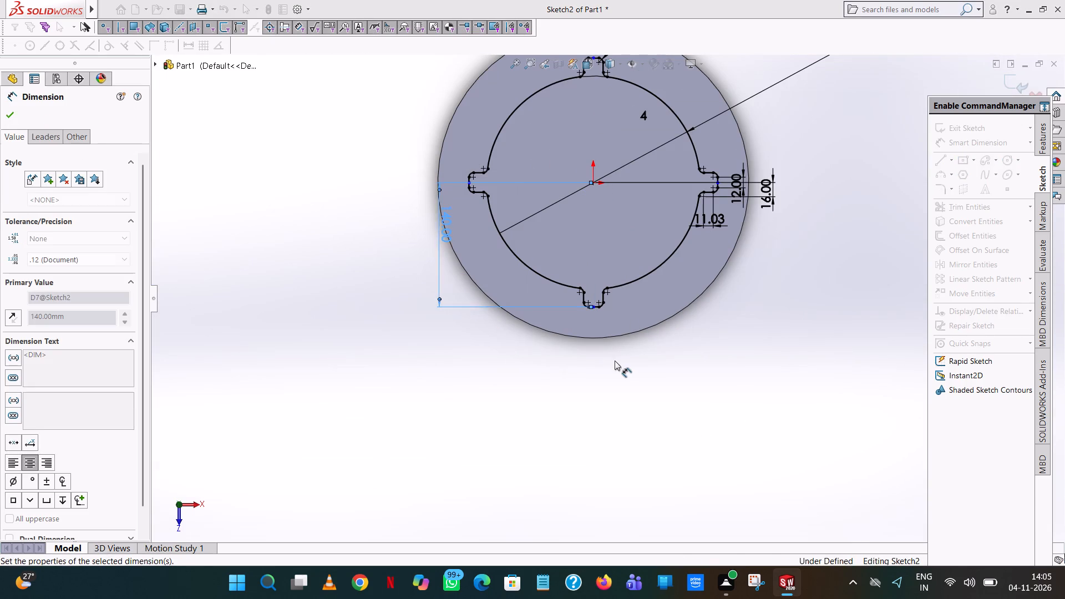
{"action": "left_click", "coordinate": [615, 361]}
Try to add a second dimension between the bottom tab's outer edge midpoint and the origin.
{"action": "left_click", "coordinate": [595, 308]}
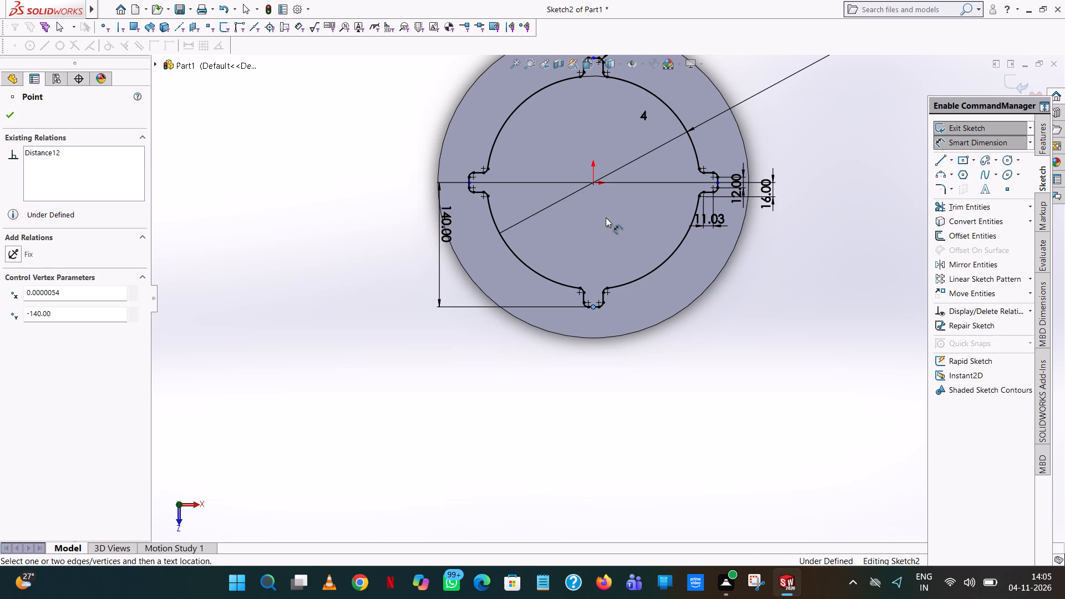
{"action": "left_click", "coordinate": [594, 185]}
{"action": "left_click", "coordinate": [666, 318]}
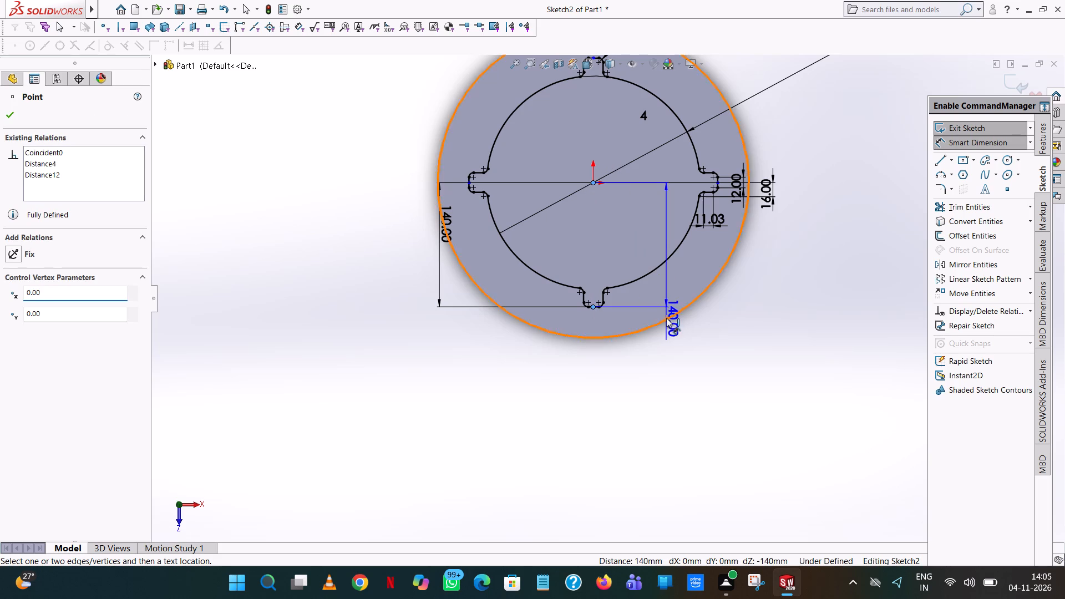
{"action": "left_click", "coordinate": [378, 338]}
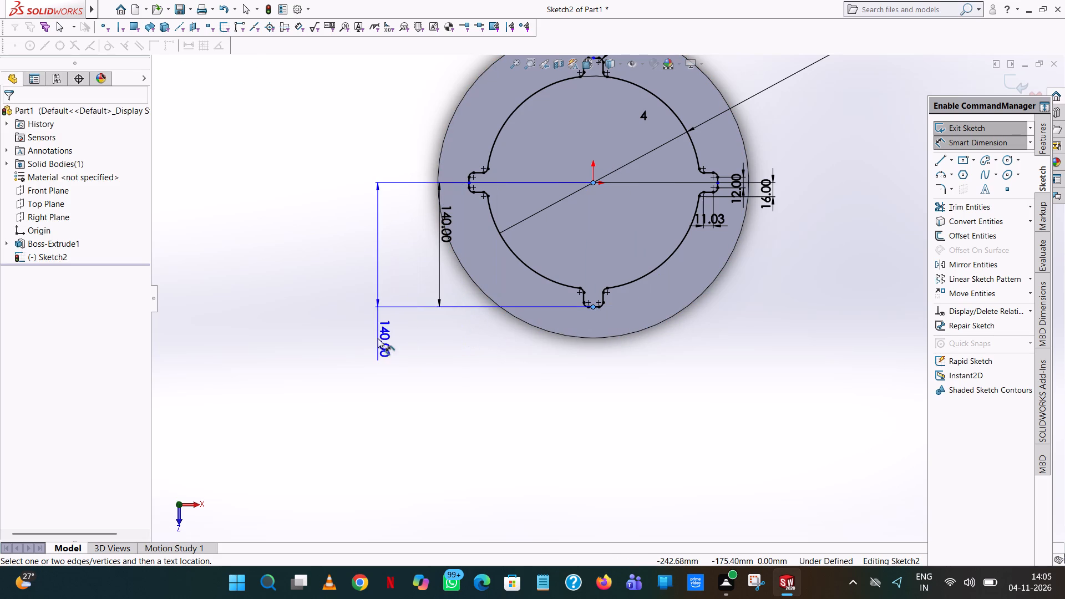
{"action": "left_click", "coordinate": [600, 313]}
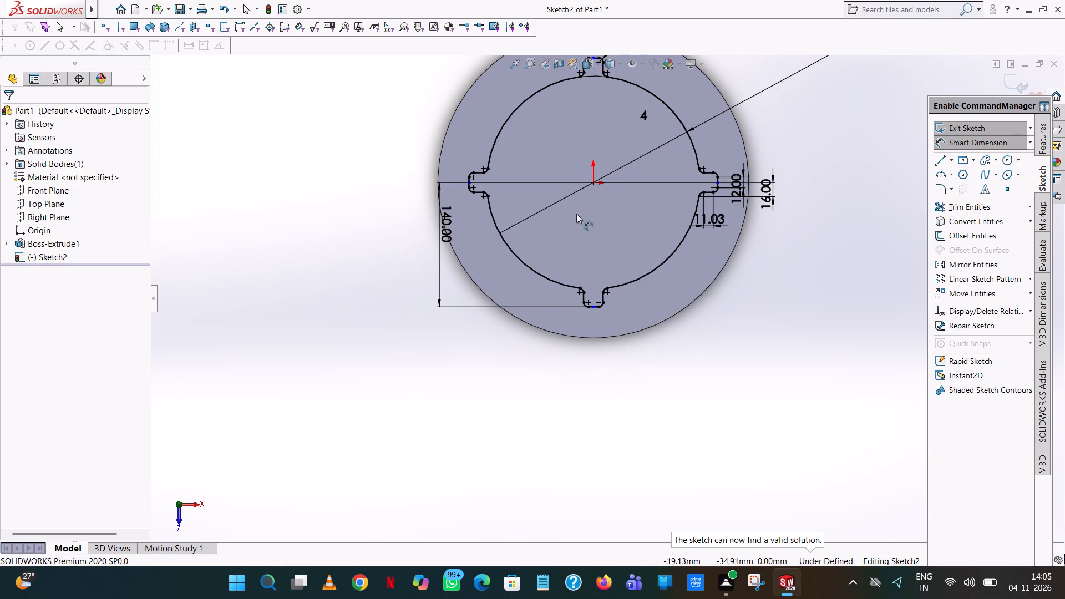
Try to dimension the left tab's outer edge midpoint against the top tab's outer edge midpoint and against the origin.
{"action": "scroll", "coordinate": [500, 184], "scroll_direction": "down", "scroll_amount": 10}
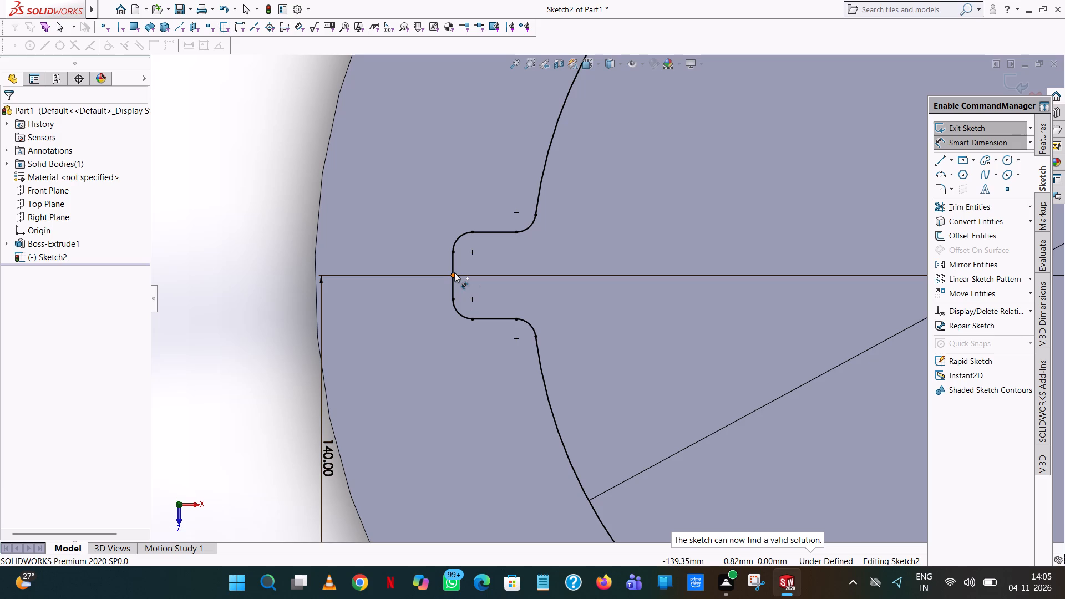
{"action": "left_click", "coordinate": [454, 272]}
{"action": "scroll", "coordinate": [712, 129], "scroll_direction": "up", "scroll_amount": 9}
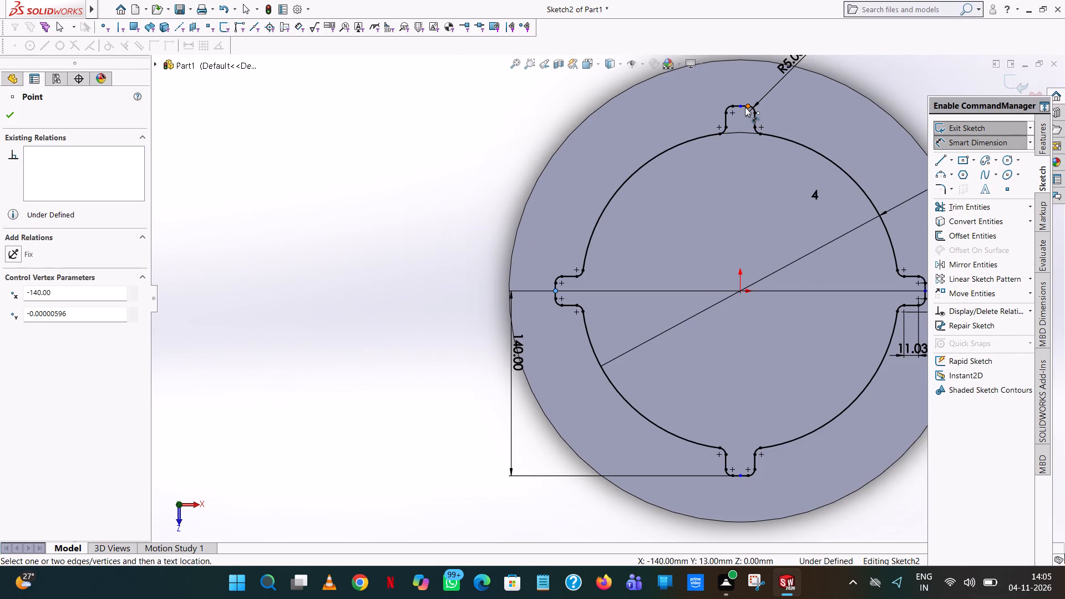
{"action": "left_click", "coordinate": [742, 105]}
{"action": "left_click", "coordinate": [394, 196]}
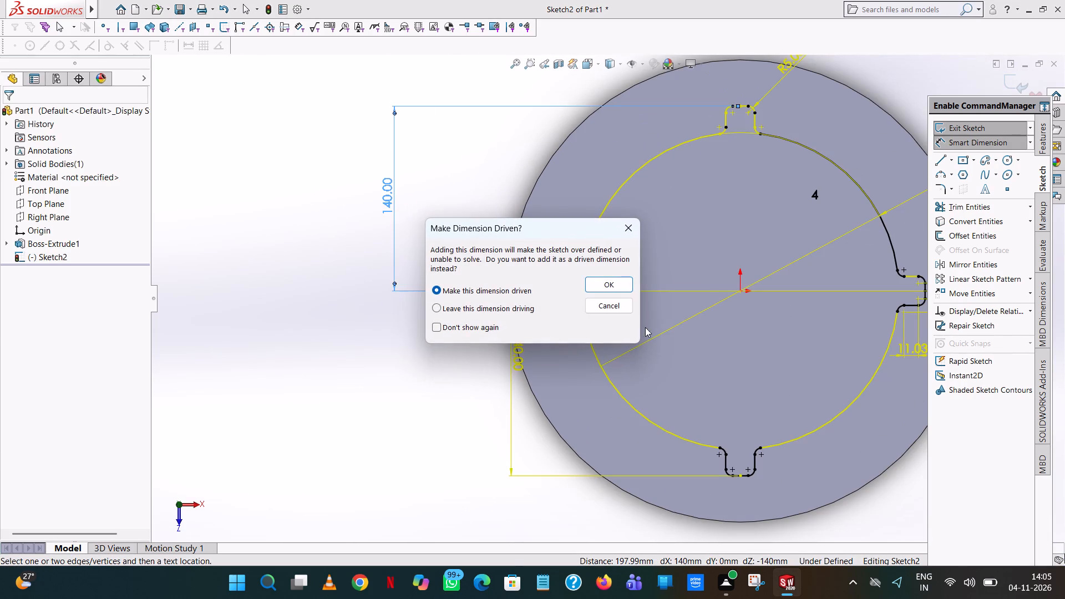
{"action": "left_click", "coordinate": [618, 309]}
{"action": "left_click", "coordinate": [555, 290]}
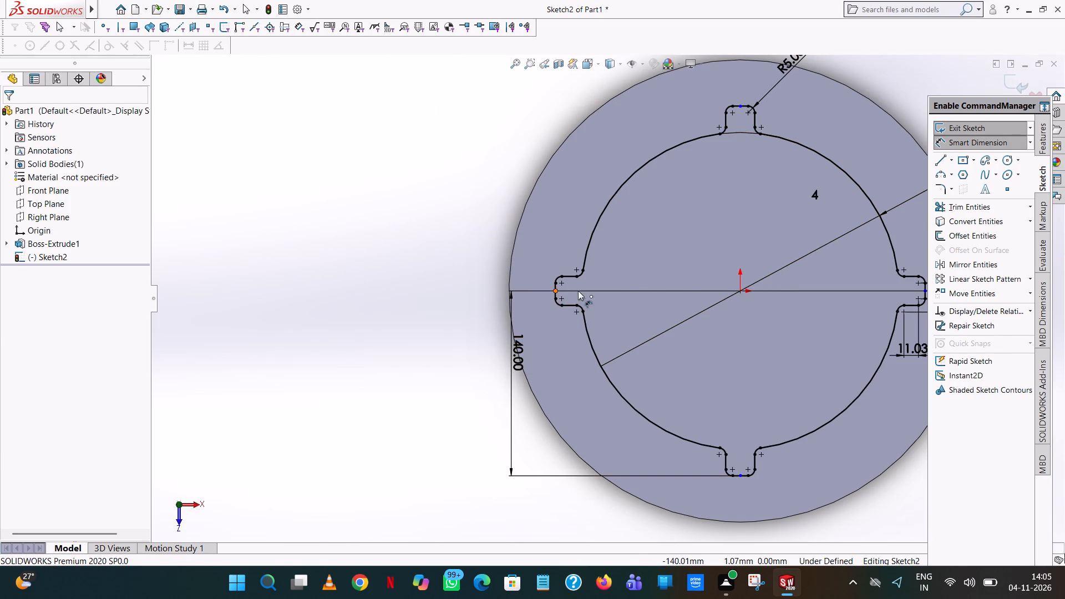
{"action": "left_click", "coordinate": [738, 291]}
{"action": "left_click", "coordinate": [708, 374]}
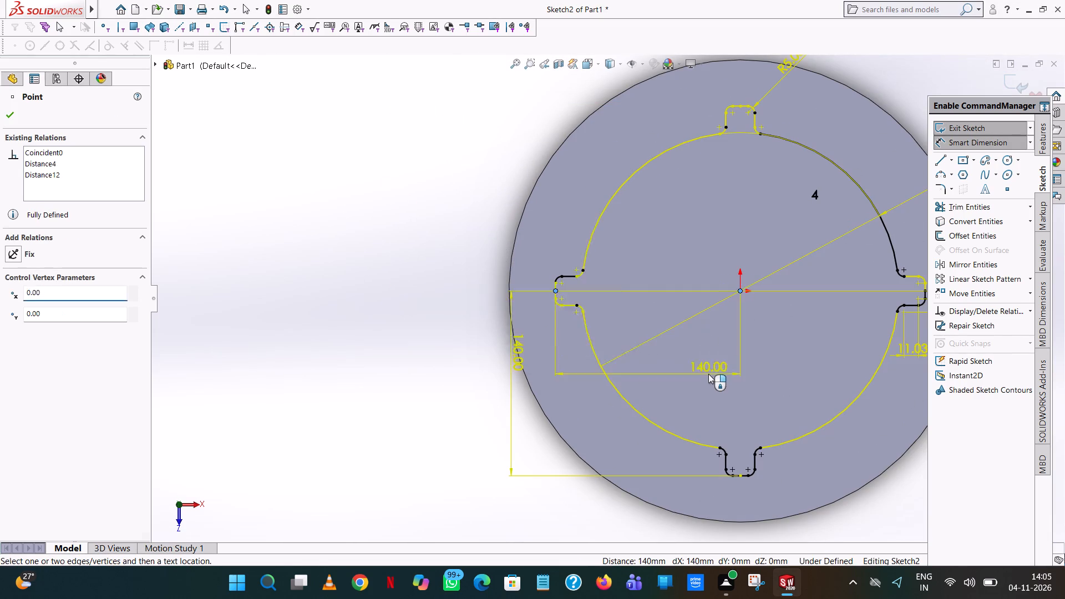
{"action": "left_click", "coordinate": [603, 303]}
Trim away the entire top tab outline, including its fillets, from the 240 mm circle.
{"action": "scroll", "coordinate": [821, 302], "scroll_direction": "up", "scroll_amount": 4}
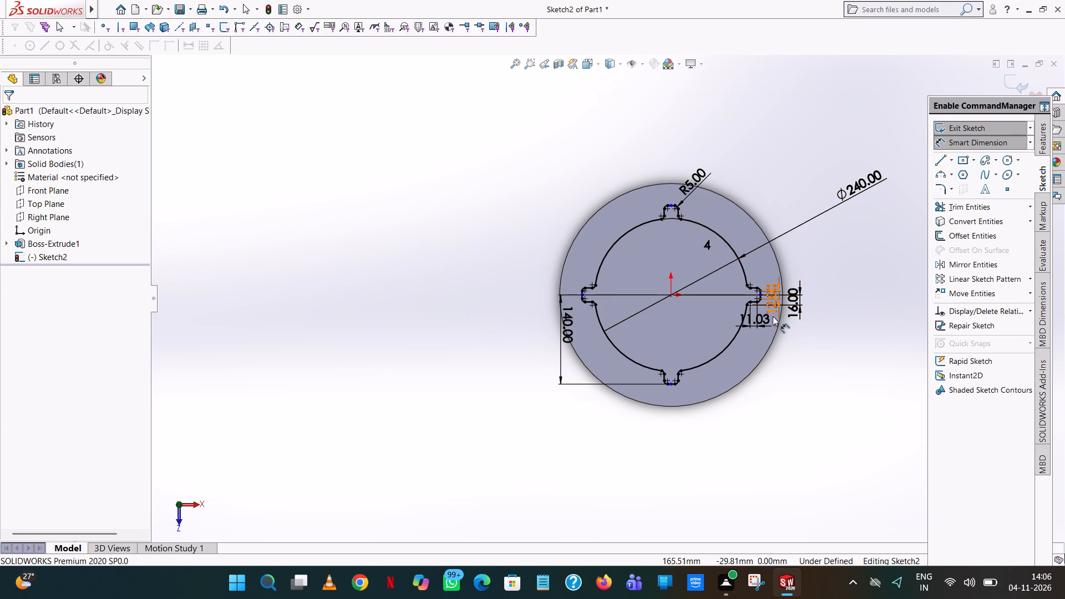
{"action": "left_click", "coordinate": [970, 210]}
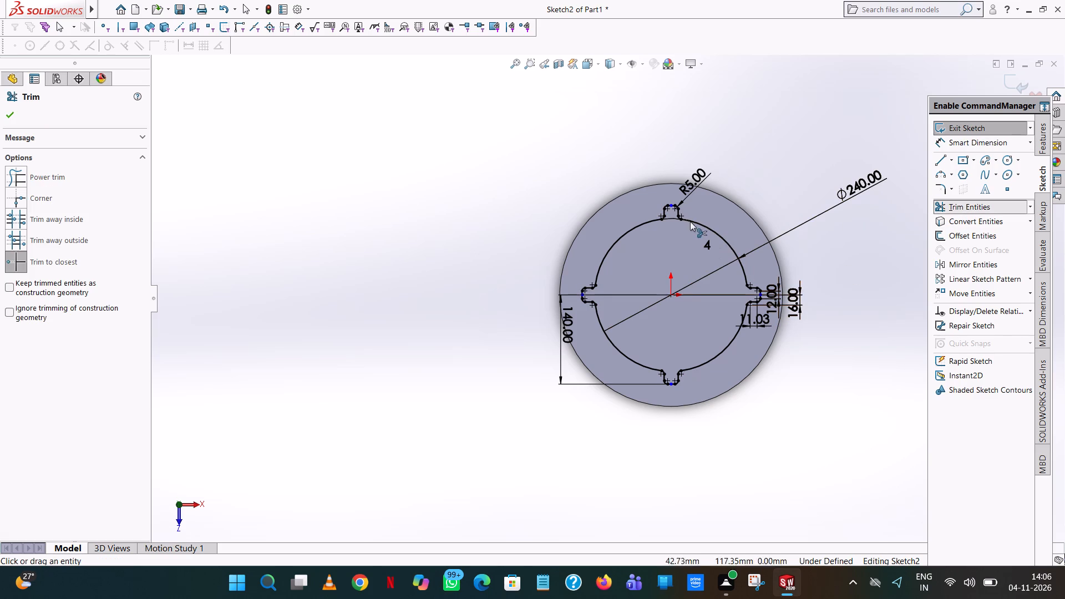
{"action": "left_click", "coordinate": [678, 210]}
{"action": "double_click", "coordinate": [670, 206]}
{"action": "left_click", "coordinate": [670, 205]}
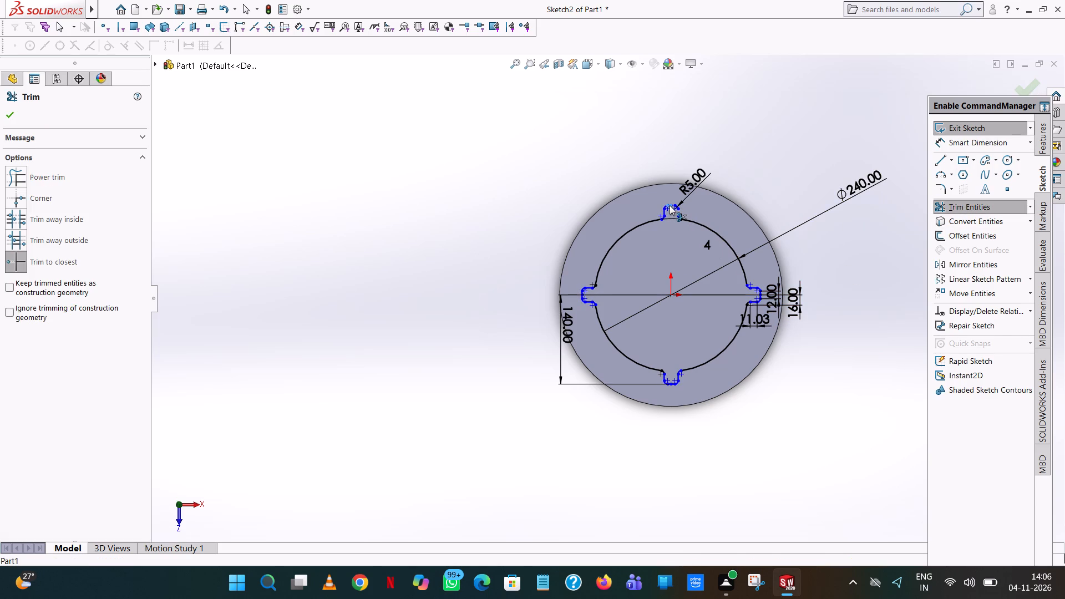
{"action": "left_click", "coordinate": [666, 205]}
{"action": "left_click", "coordinate": [664, 216]}
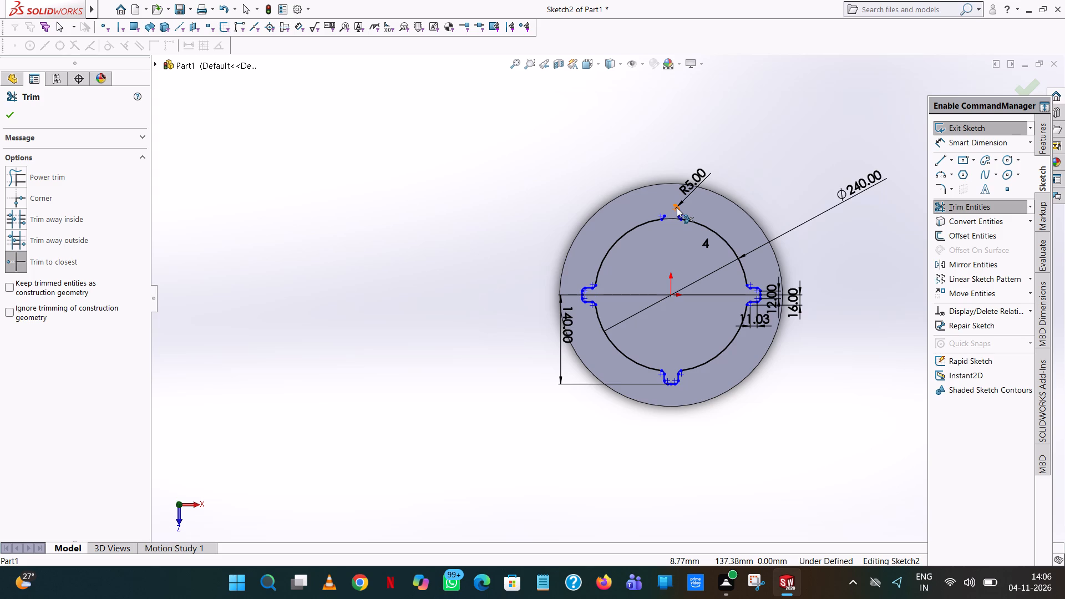
{"action": "left_click", "coordinate": [677, 207]}
{"action": "left_click", "coordinate": [677, 217]}
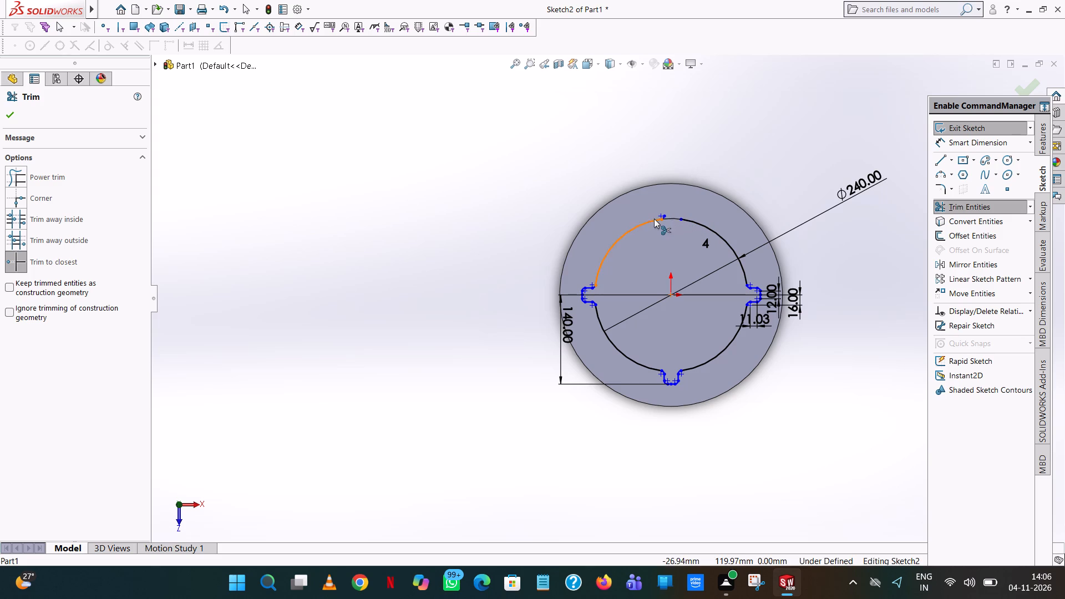
{"action": "left_click", "coordinate": [664, 215]}
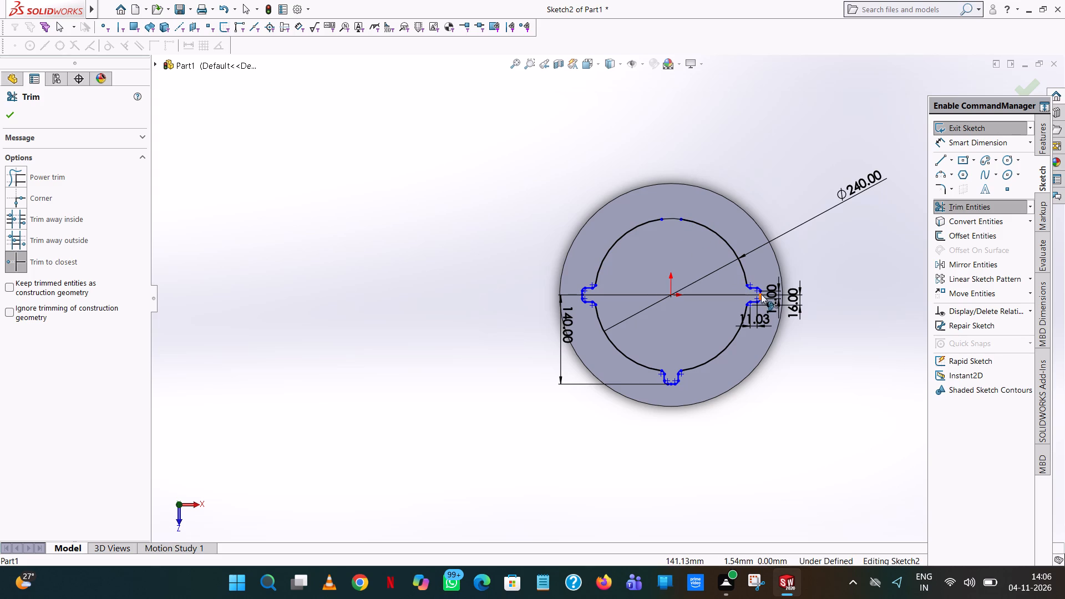
Trim away the right tab's outline along with its upper fillet at the 240 mm circle.
{"action": "left_click", "coordinate": [760, 293]}
{"action": "left_click", "coordinate": [748, 288]}
{"action": "left_click", "coordinate": [754, 288]}
{"action": "left_click", "coordinate": [759, 290]}
{"action": "left_click", "coordinate": [760, 303]}
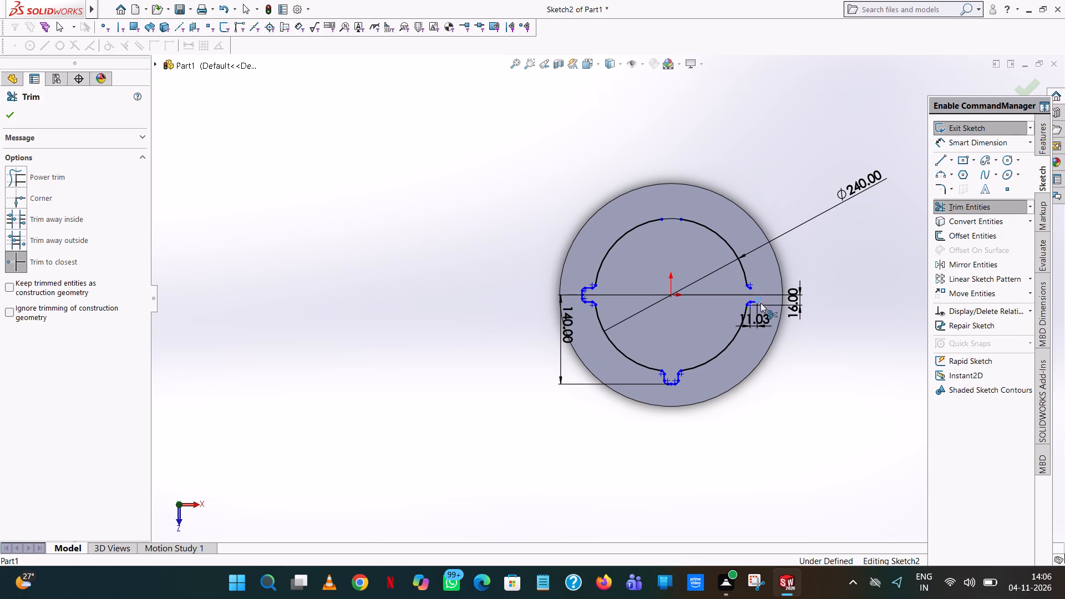
{"action": "left_click", "coordinate": [758, 299]}
{"action": "left_click", "coordinate": [745, 288]}
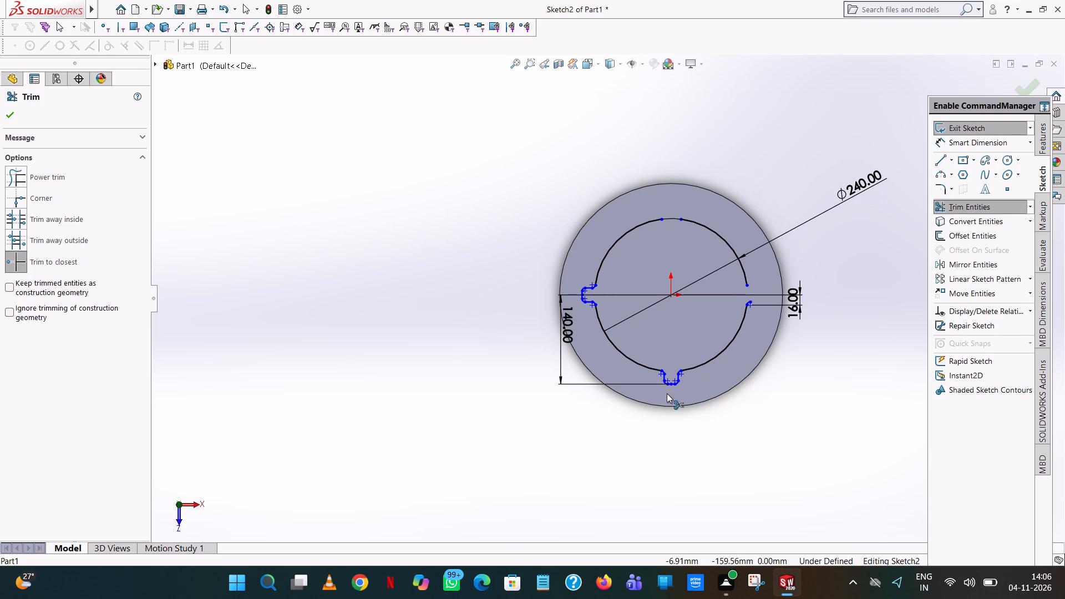
Trim away the entire bottom tab outline, including the fillets joining it to the 240 mm circle.
{"action": "left_click", "coordinate": [677, 381]}
{"action": "left_click", "coordinate": [675, 380]}
{"action": "left_click", "coordinate": [671, 380]}
{"action": "double_click", "coordinate": [667, 380]}
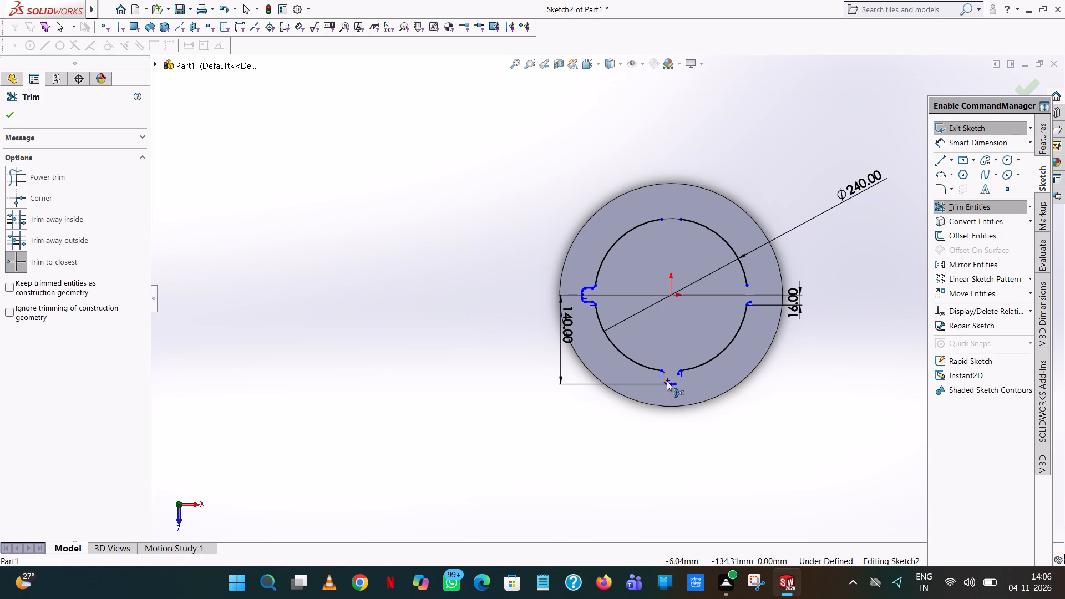
{"action": "left_click", "coordinate": [670, 383]}
{"action": "left_click", "coordinate": [676, 383]}
{"action": "left_click", "coordinate": [670, 381]}
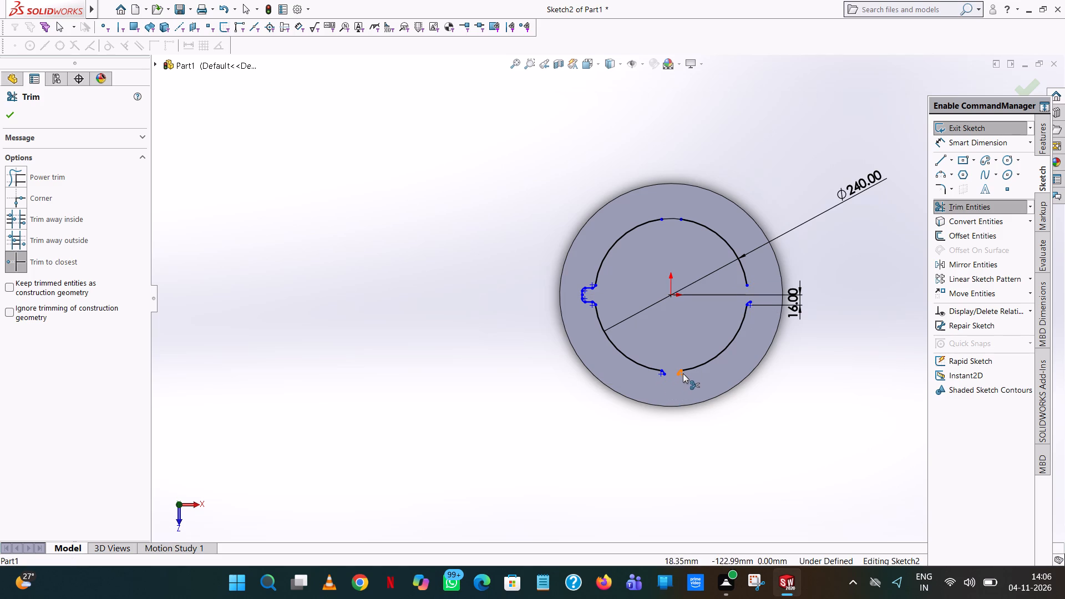
{"action": "left_click", "coordinate": [679, 374]}
{"action": "left_click", "coordinate": [663, 377]}
Trim away the left tab's edges and upper fillet, together with the upper-left arc of the 240 mm circle.
{"action": "left_click", "coordinate": [591, 297]}
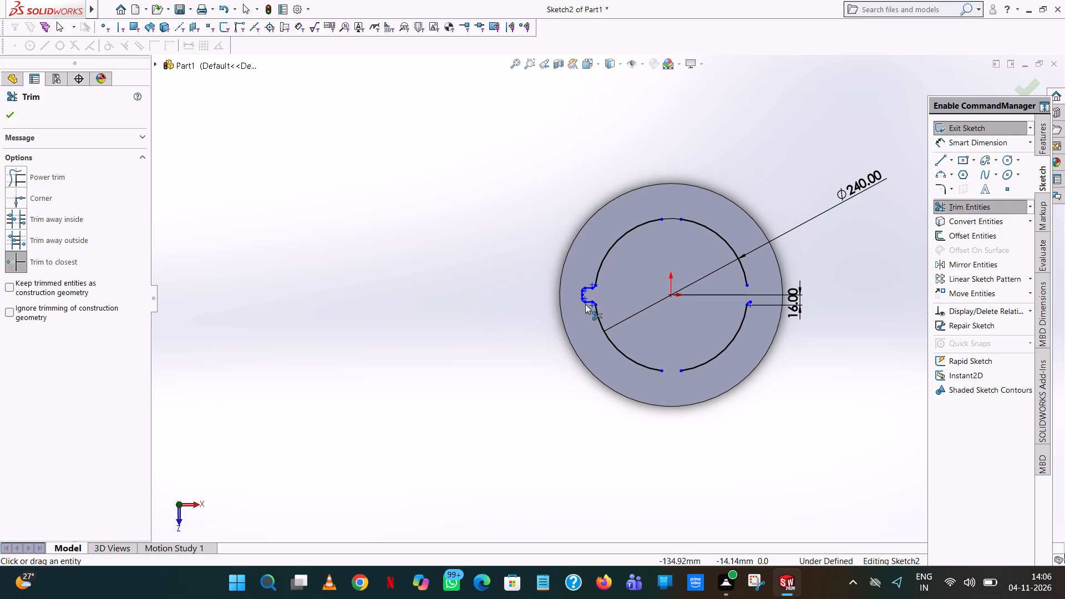
{"action": "left_click", "coordinate": [587, 304]}
{"action": "left_click", "coordinate": [581, 296]}
{"action": "left_click", "coordinate": [583, 288]}
{"action": "left_click", "coordinate": [589, 288]}
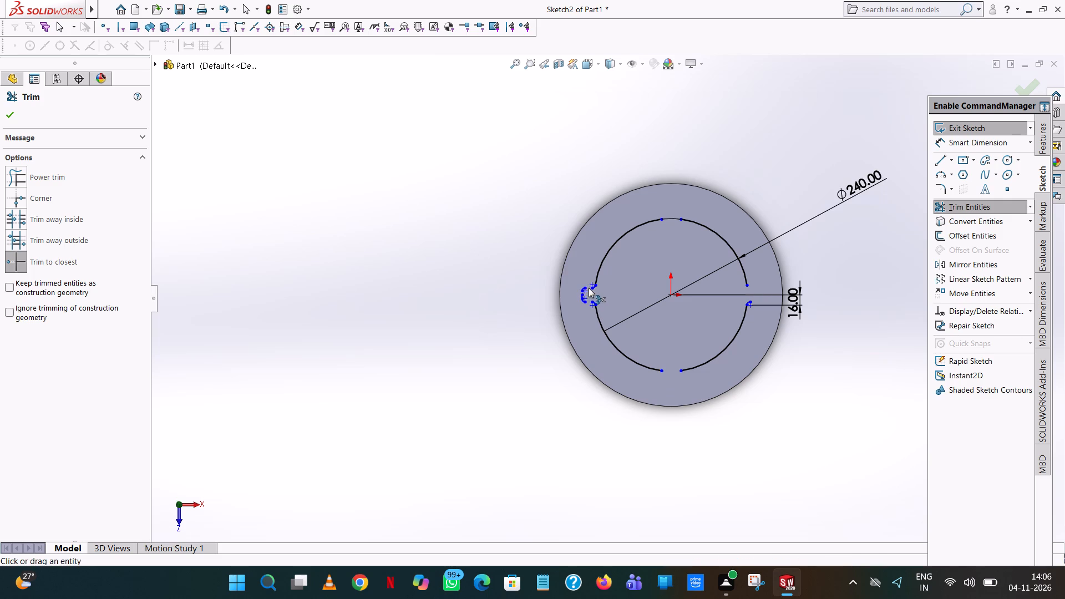
{"action": "left_click", "coordinate": [593, 288]}
{"action": "double_click", "coordinate": [592, 291]}
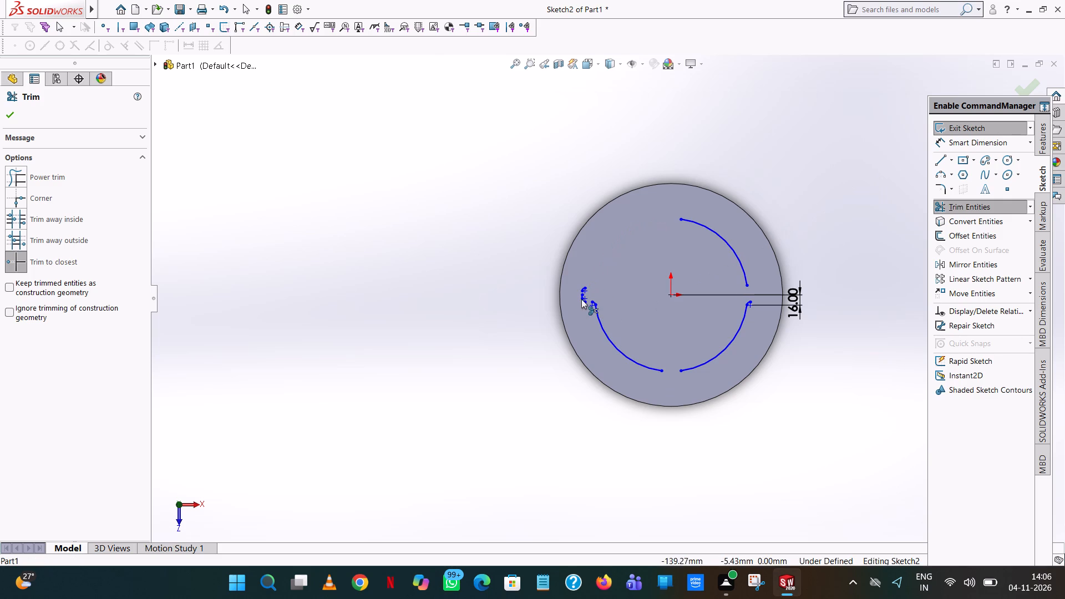
{"action": "left_click", "coordinate": [581, 299]}
{"action": "double_click", "coordinate": [586, 292]}
{"action": "left_click", "coordinate": [585, 302]}
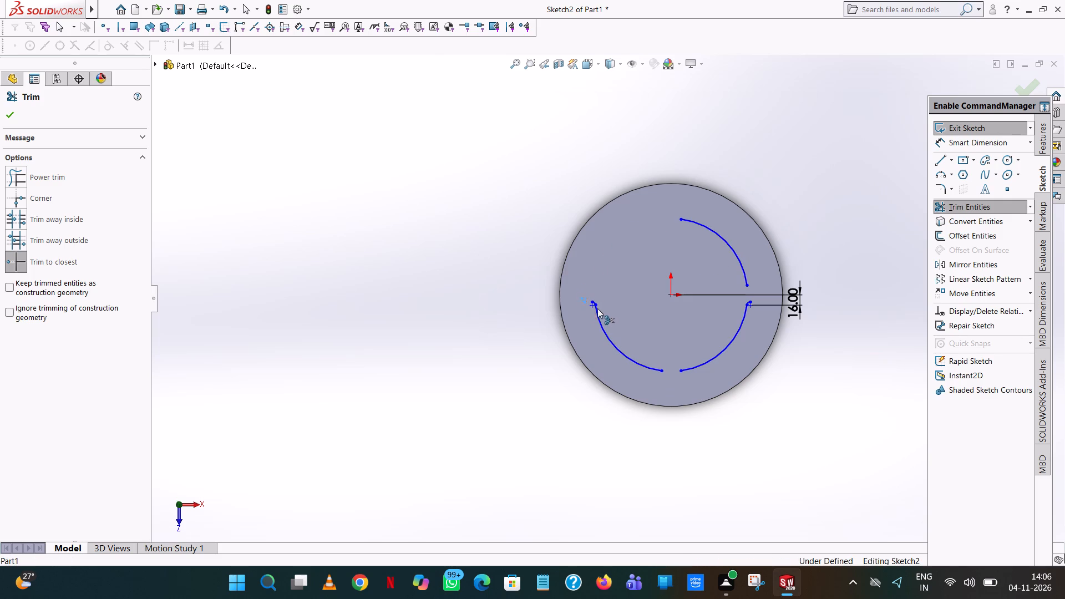
Trim away the remaining arcs of the 240 mm circle and the leftover tab fillets to empty the sketch.
{"action": "left_click", "coordinate": [600, 310]}
{"action": "left_click", "coordinate": [596, 310]}
{"action": "left_click", "coordinate": [594, 302]}
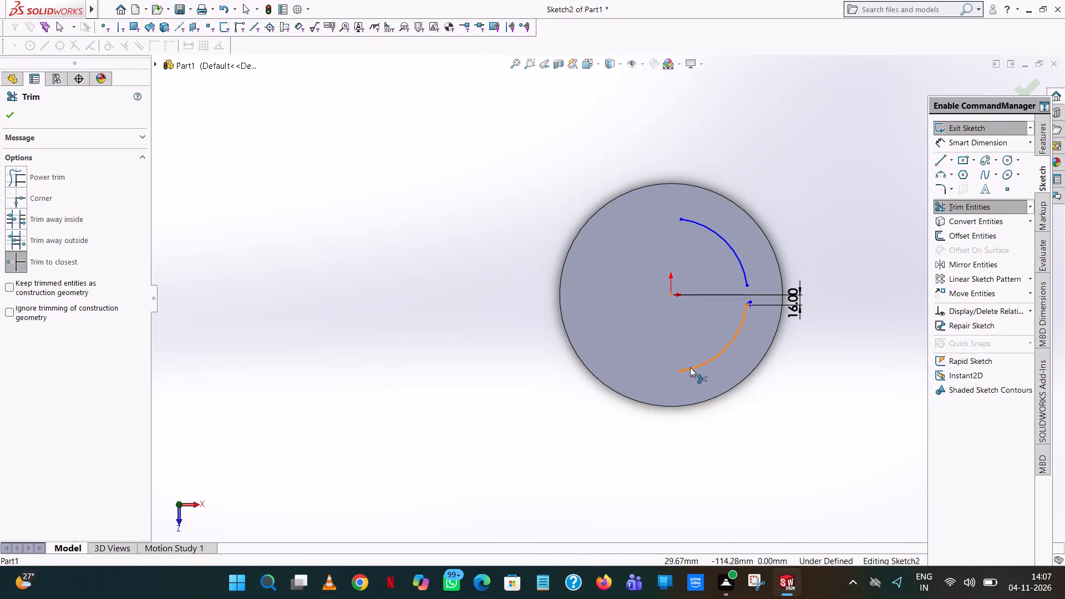
{"action": "left_click", "coordinate": [690, 367]}
{"action": "left_click", "coordinate": [733, 260]}
{"action": "left_click", "coordinate": [749, 303]}
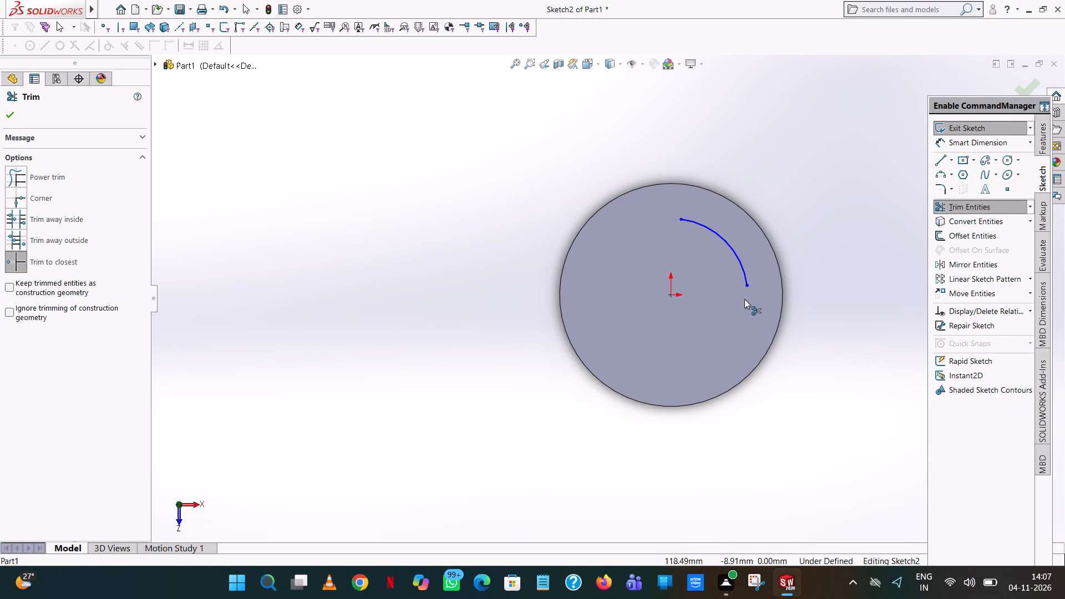
{"action": "left_click", "coordinate": [736, 260]}
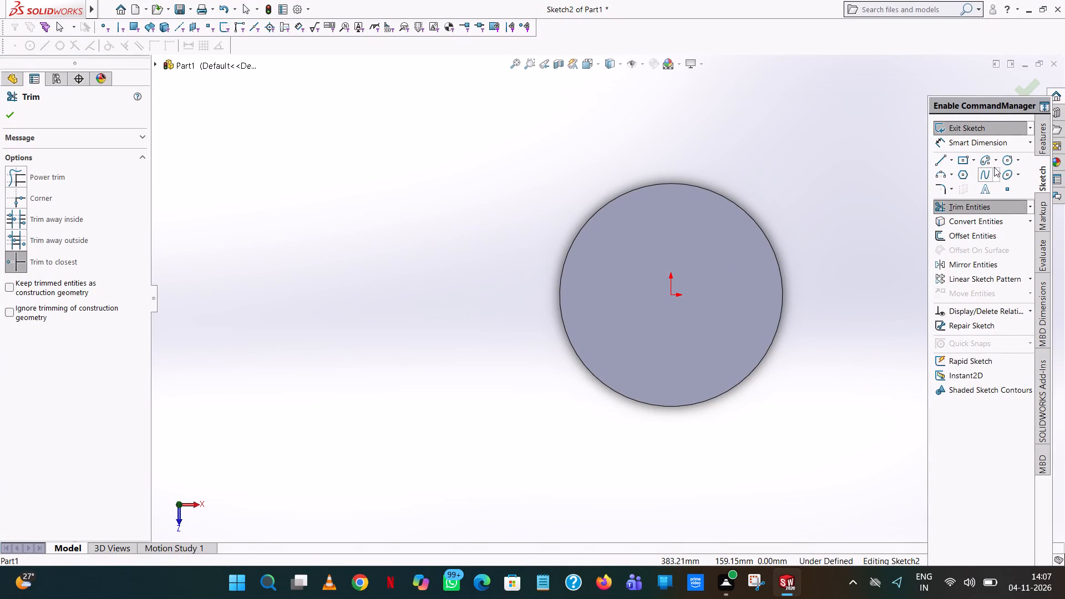
Draw a circle centred on the origin with a radius of 110 mm (220/2).
{"action": "left_click", "coordinate": [1007, 156]}
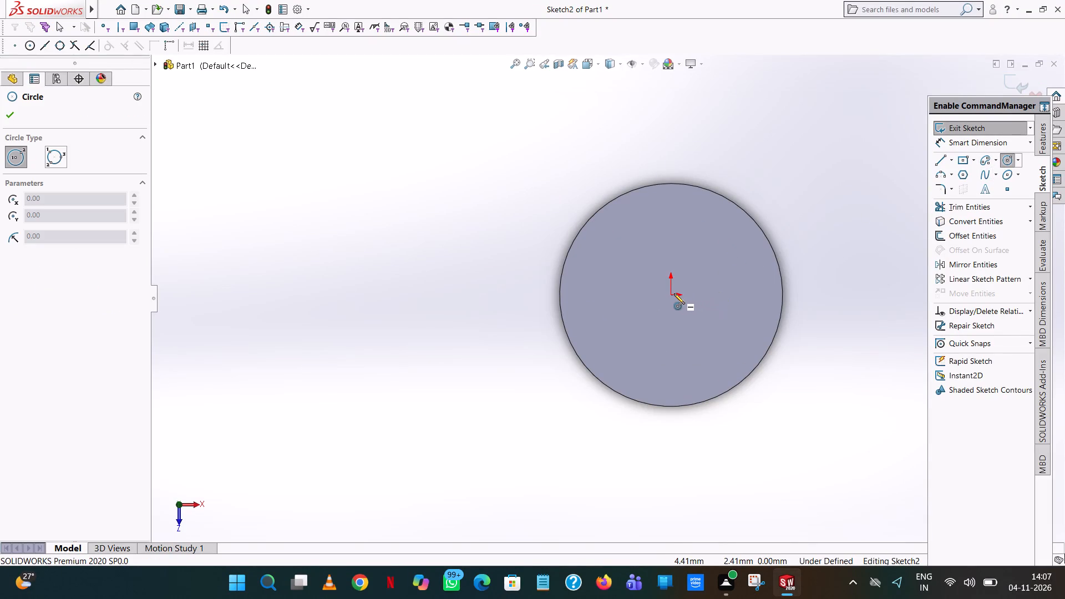
{"action": "left_click", "coordinate": [671, 294]}
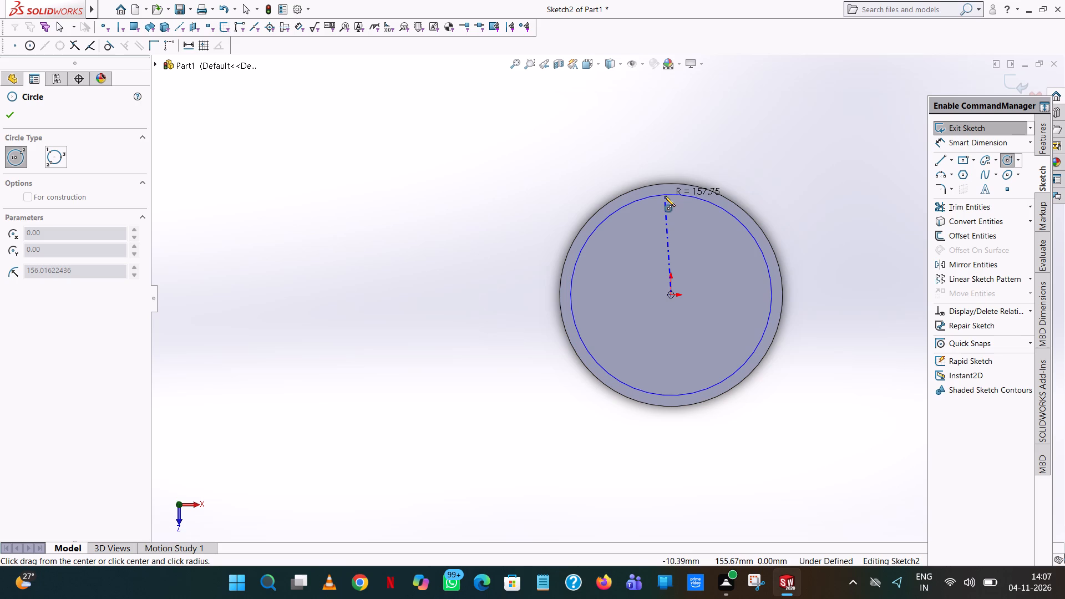
{"action": "left_click", "coordinate": [665, 196]}
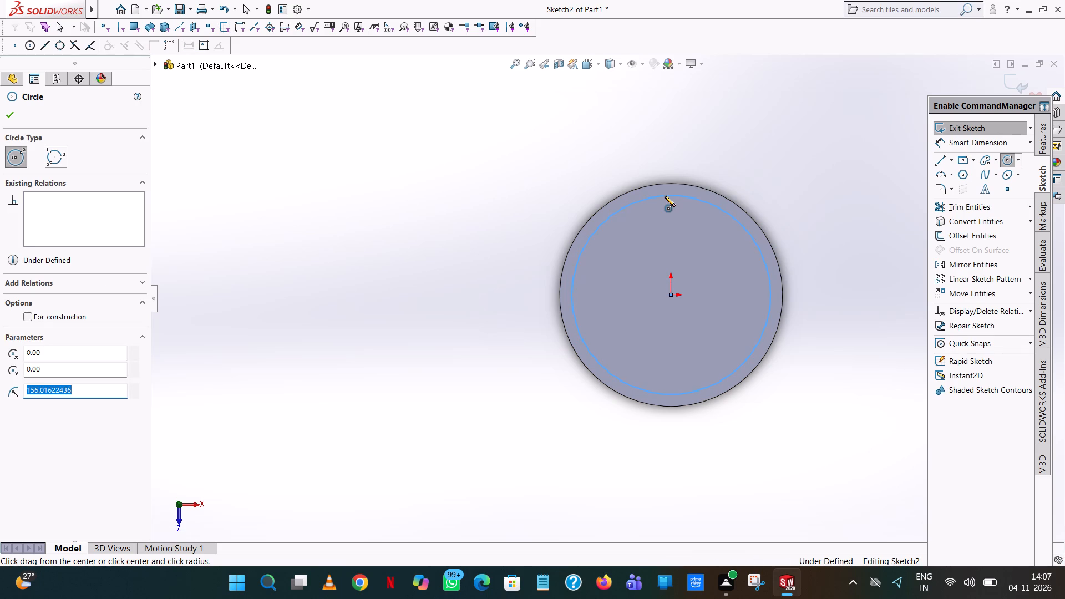
{"action": "type", "text": "220/2"}
{"action": "key", "text": "Return"}
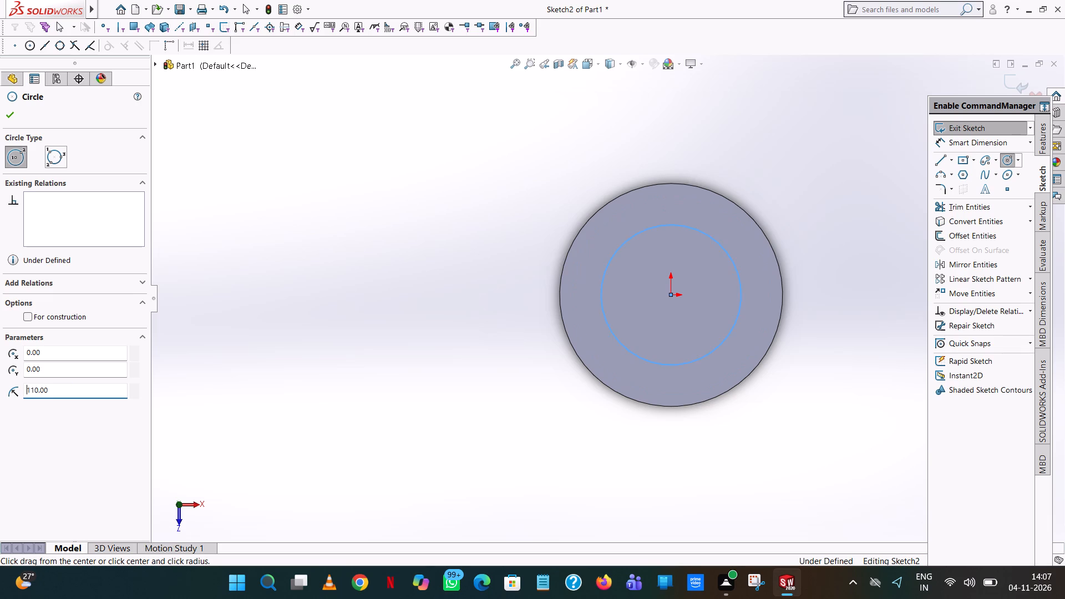
{"action": "left_click", "coordinate": [7, 113]}
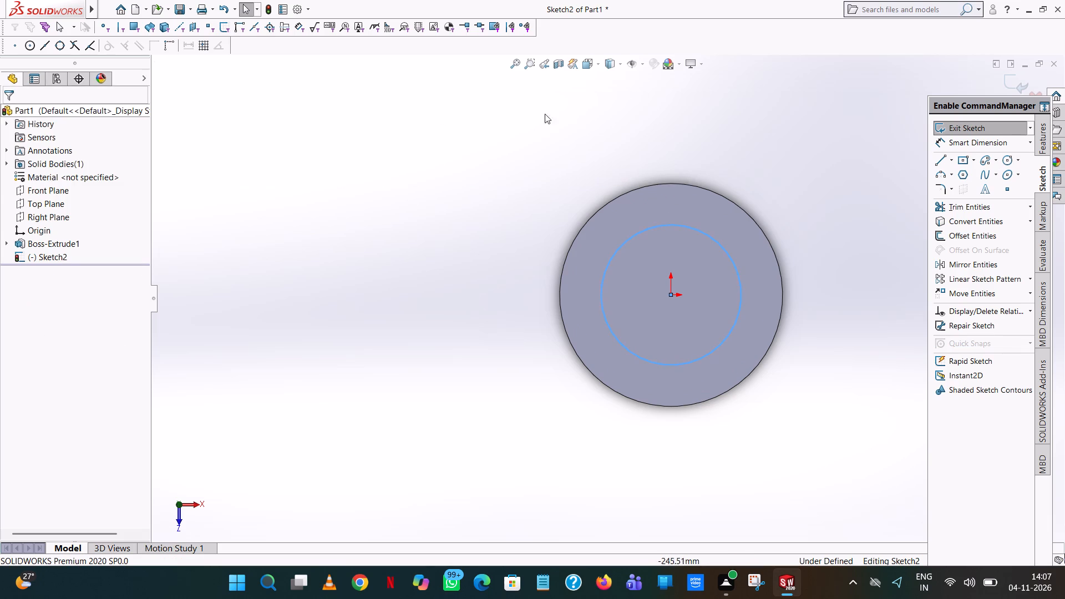
Add a 220 mm diameter dimension to the circle, placed above the disc.
{"action": "left_click", "coordinate": [792, 138]}
{"action": "left_click", "coordinate": [965, 143]}
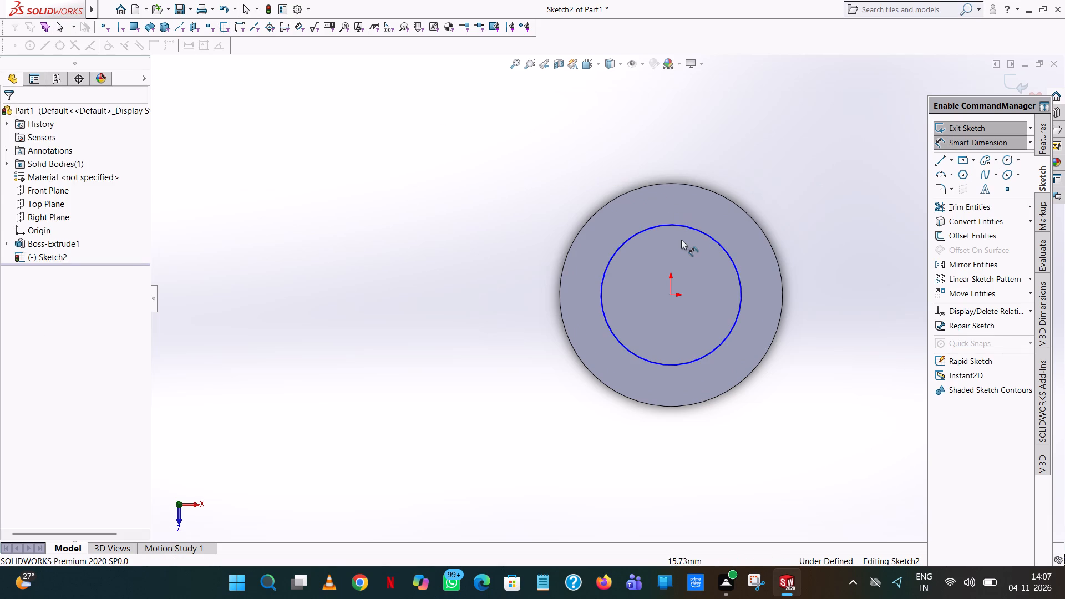
{"action": "left_click", "coordinate": [679, 224]}
{"action": "left_click", "coordinate": [708, 101]}
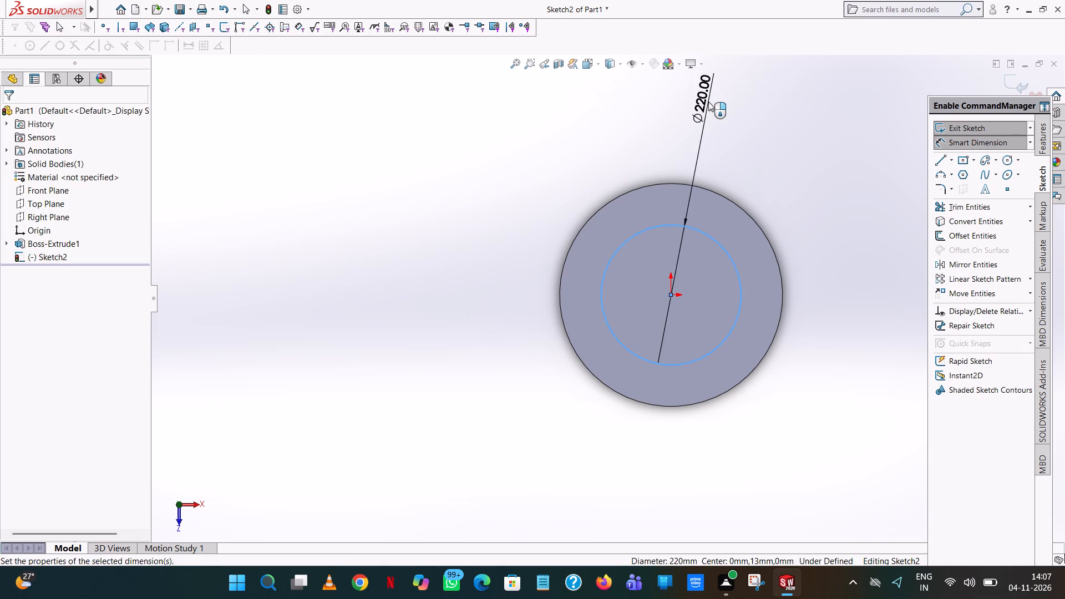
{"action": "left_click", "coordinate": [664, 86]}
{"action": "left_click", "coordinate": [809, 171]}
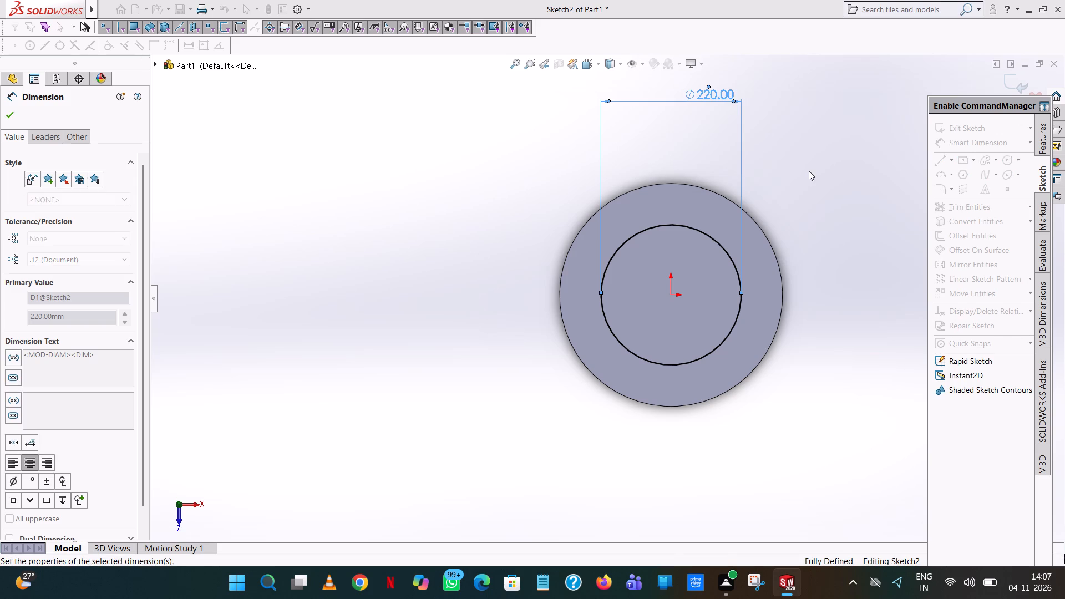
Extrude the 220 mm circle upward as a blind boss with a depth of 13+32 mm, merged with the base disc.
{"action": "middle_click_drag", "start_coordinate": [845, 366], "coordinate": [844, 365]}
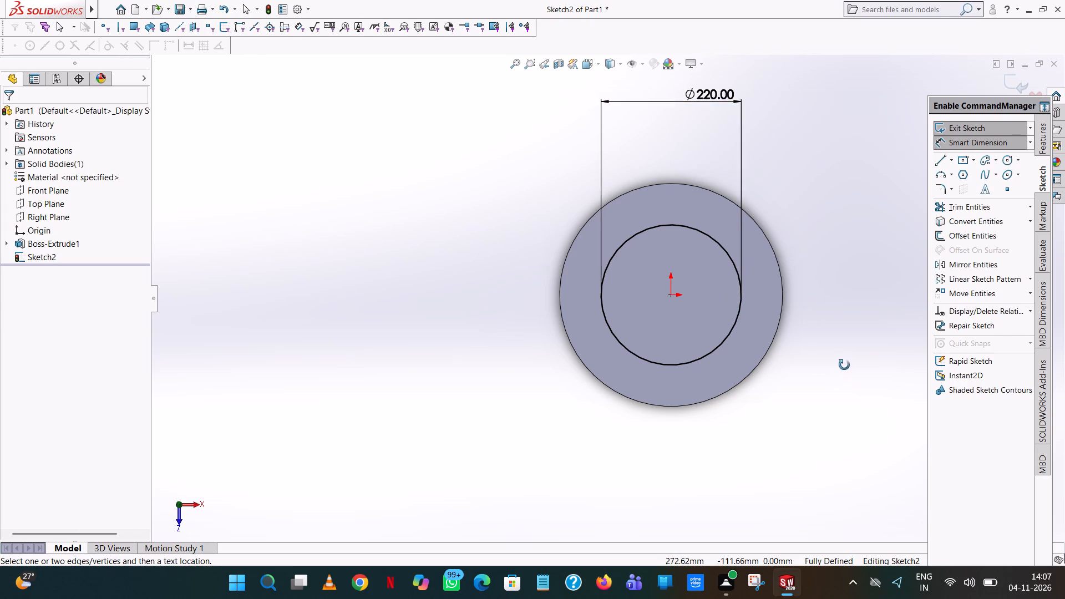
{"action": "middle_click_drag", "start_coordinate": [844, 365], "coordinate": [838, 104]}
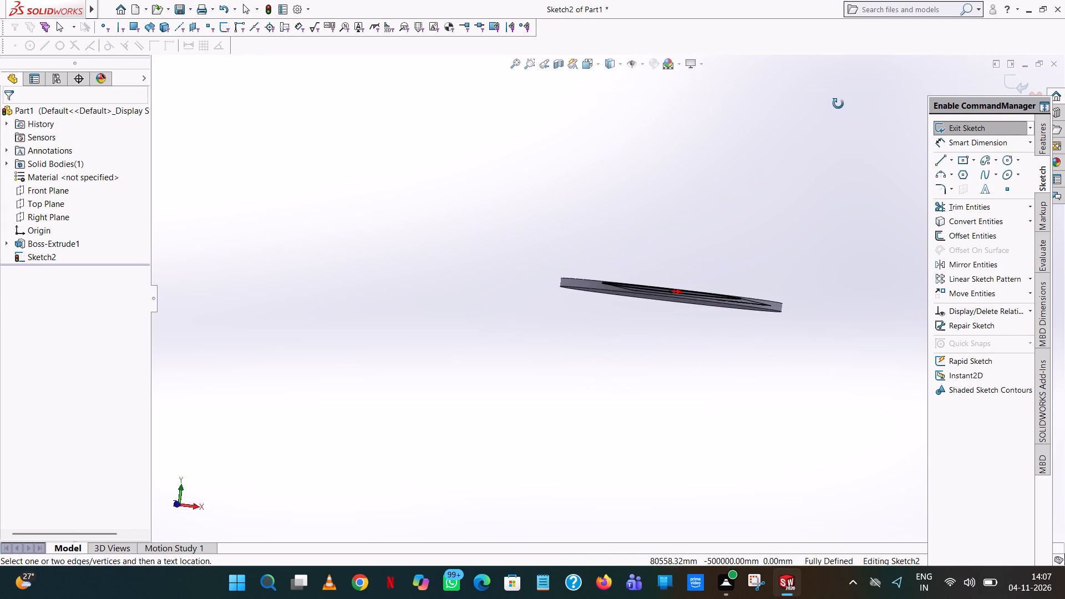
{"action": "middle_click_drag", "start_coordinate": [838, 104], "coordinate": [839, 122]}
{"action": "scroll", "coordinate": [839, 122], "scroll_direction": "up", "scroll_amount": 1}
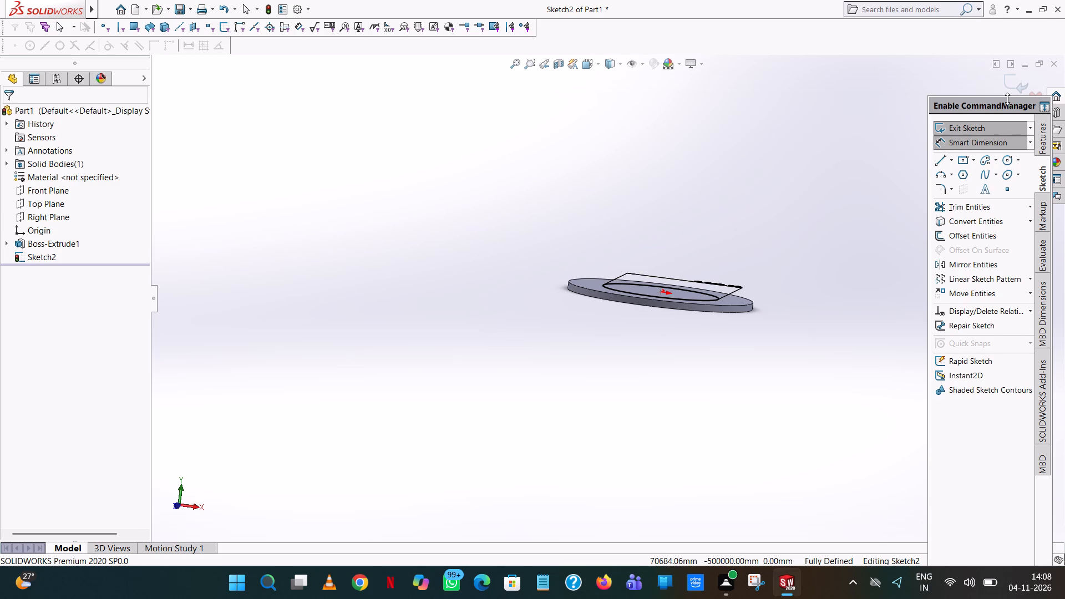
{"action": "left_click", "coordinate": [1046, 145]}
{"action": "left_click", "coordinate": [1000, 125]}
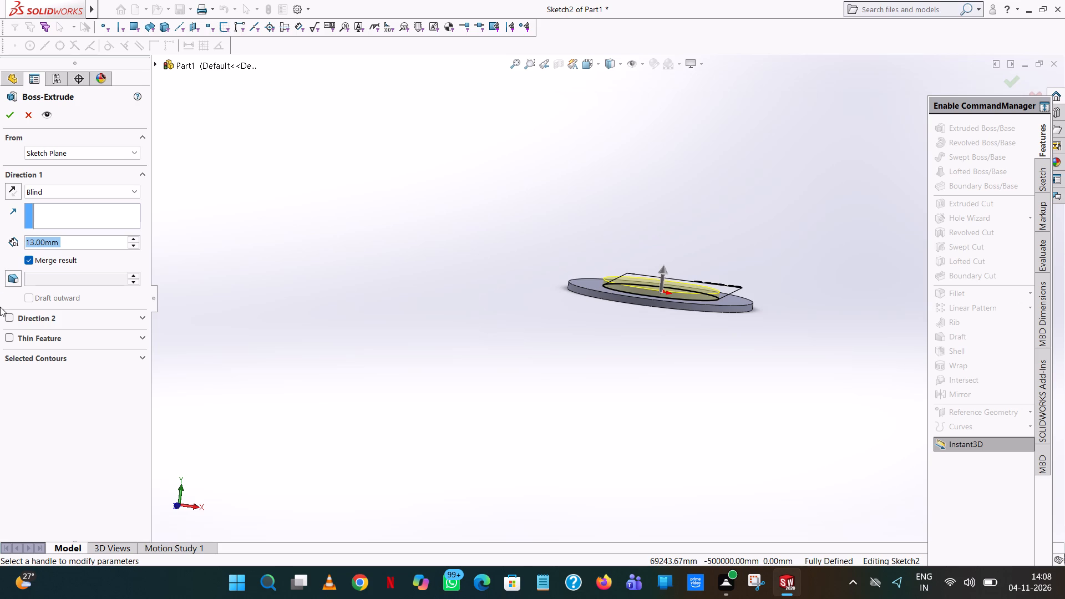
{"action": "key", "text": "plus"}
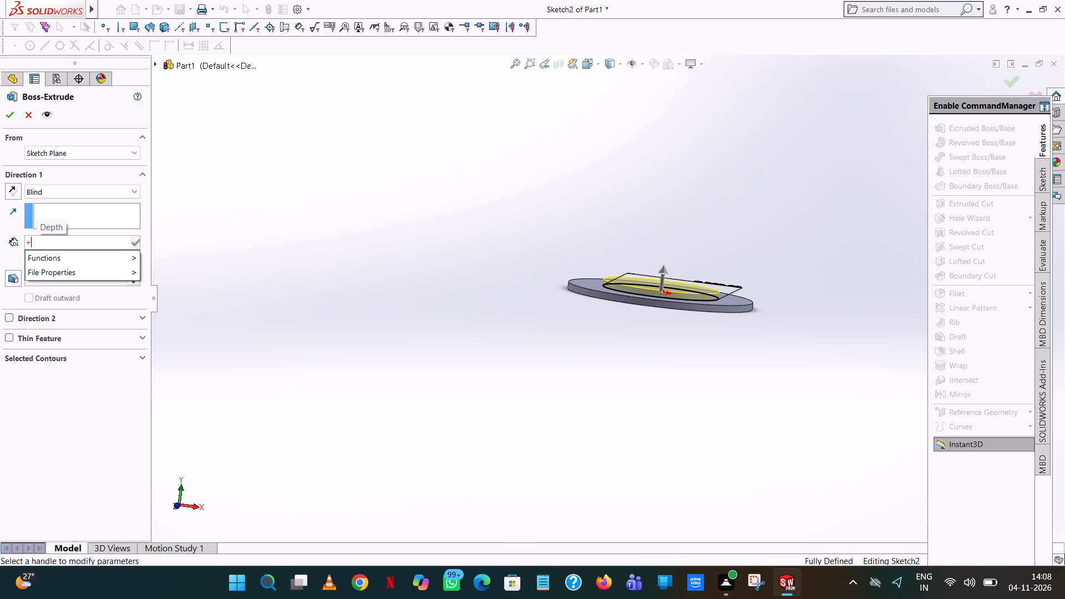
{"action": "key", "text": "BackSpace"}
{"action": "type", "text": "13+32"}
{"action": "key", "text": "Return"}
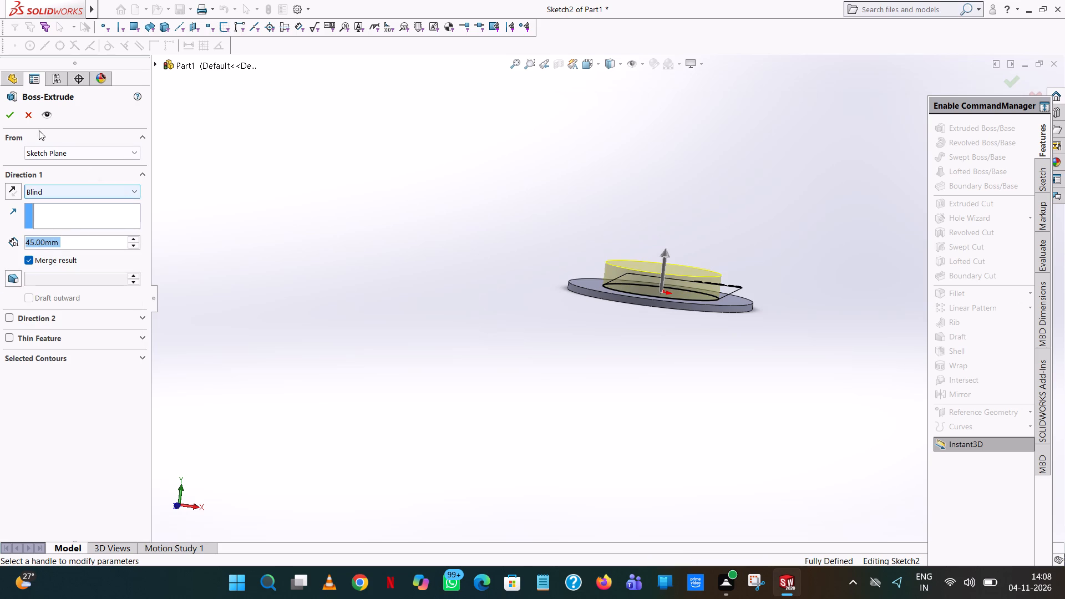
{"action": "left_click", "coordinate": [14, 116]}
{"action": "left_click", "coordinate": [602, 347]}
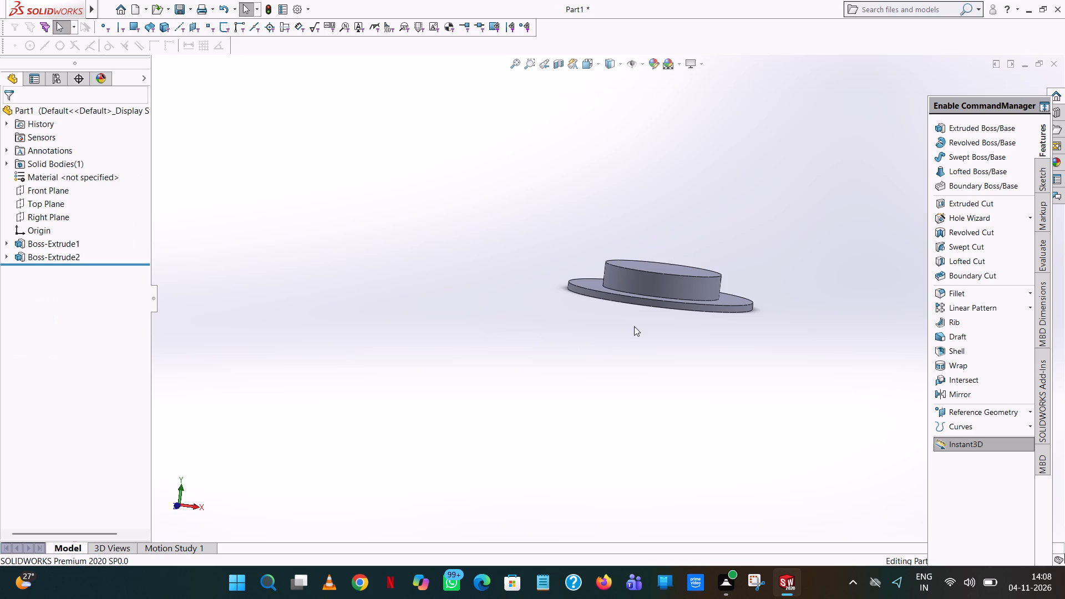
Start a boss-extrude sketch on the 220 mm boss's top face and draw a 120 mm radius circle centred on the origin.
{"action": "middle_click_drag", "start_coordinate": [636, 326], "coordinate": [693, 387]}
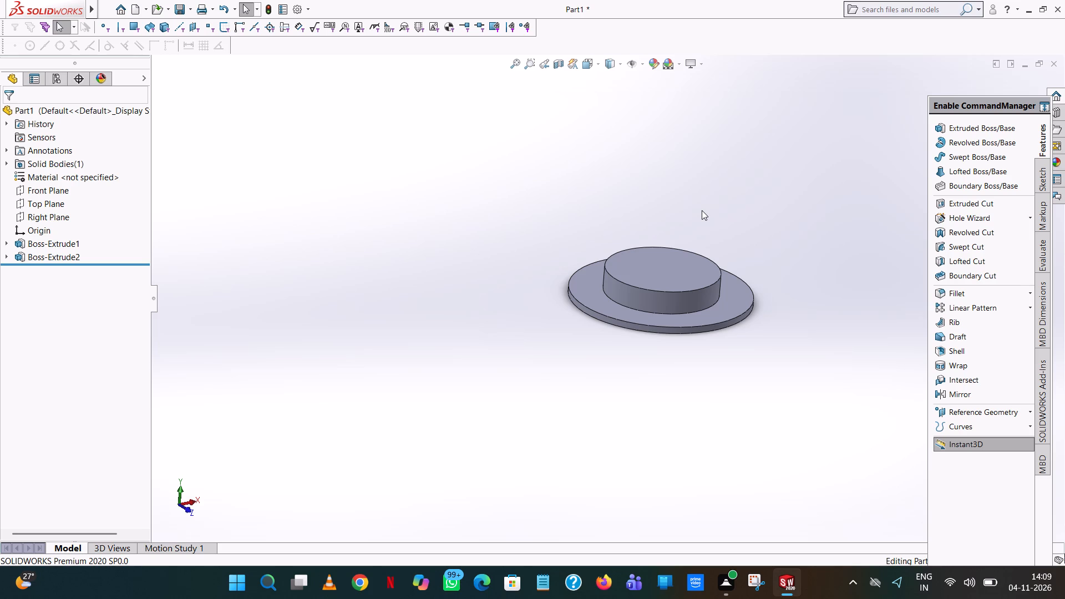
{"action": "left_click", "coordinate": [956, 133]}
{"action": "left_click", "coordinate": [670, 282]}
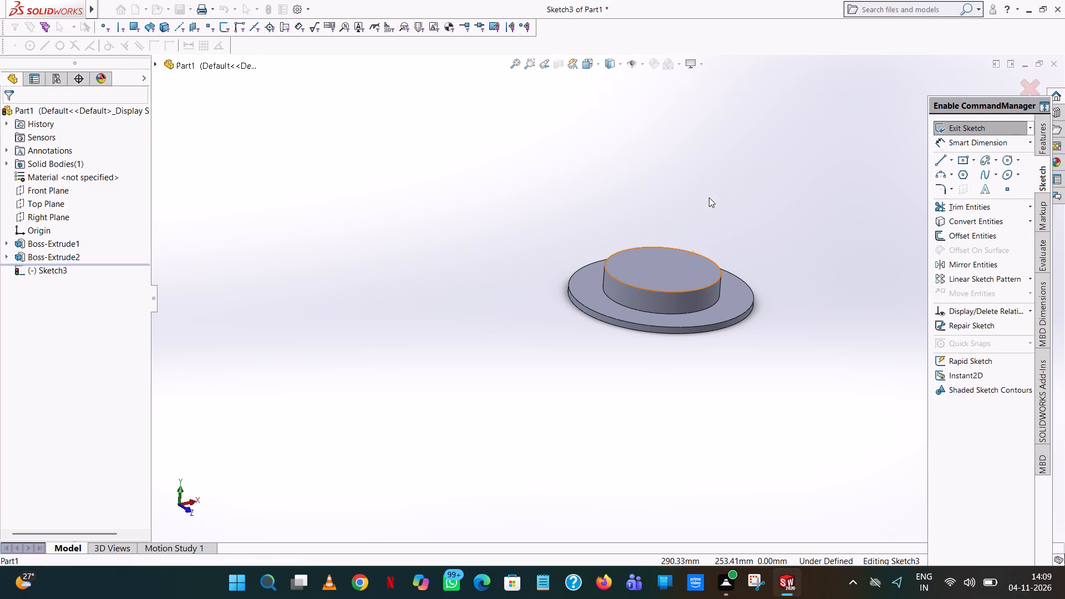
{"action": "middle_click_drag", "start_coordinate": [721, 166], "coordinate": [736, 293]}
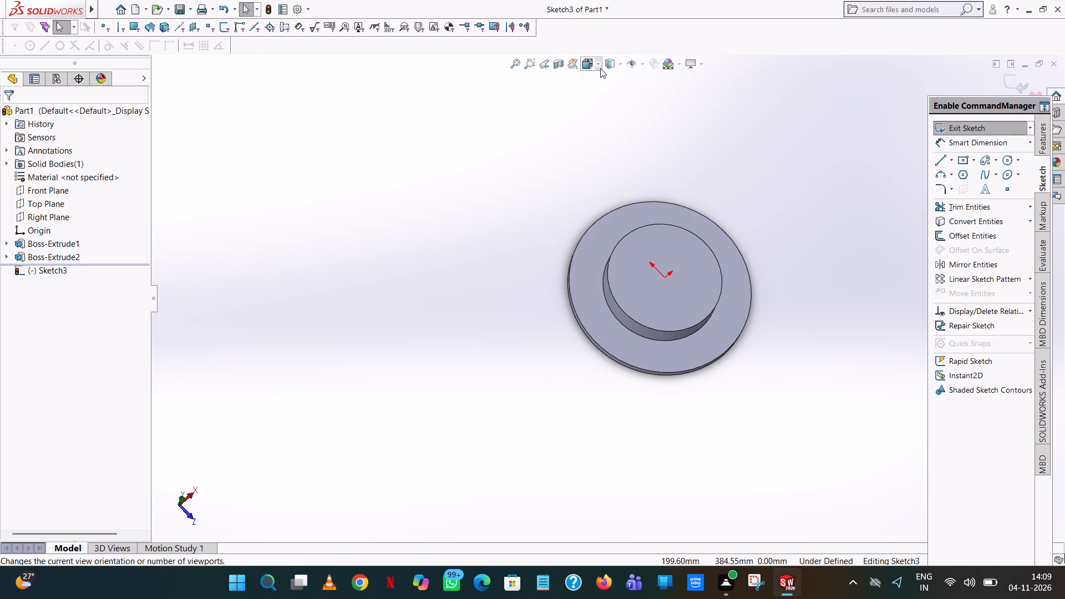
{"action": "left_click", "coordinate": [600, 68]}
{"action": "left_click", "coordinate": [652, 130]}
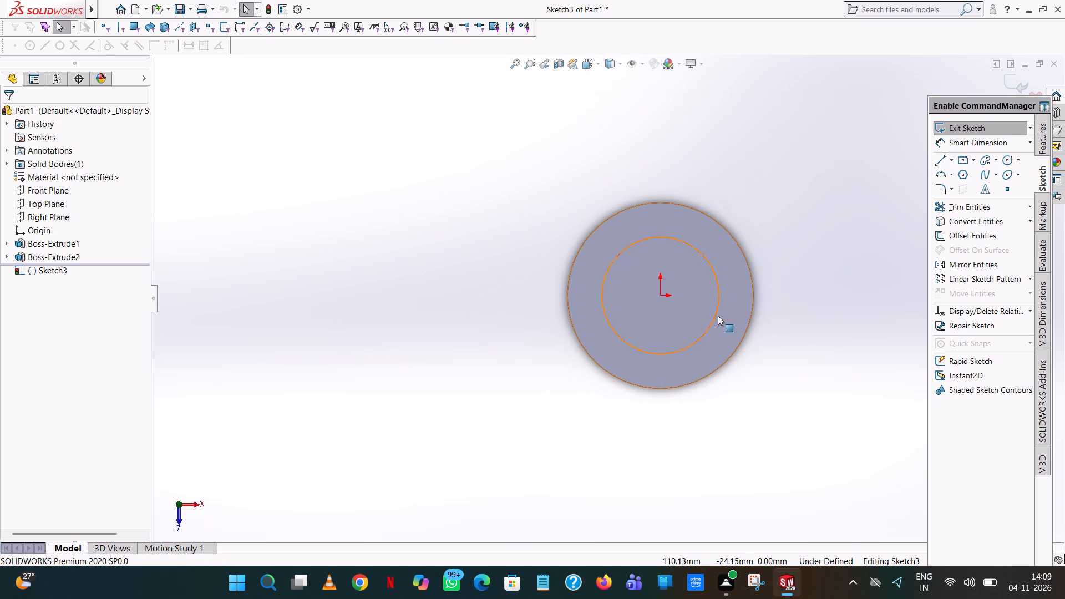
{"action": "scroll", "coordinate": [716, 319], "scroll_direction": "down", "scroll_amount": 5}
{"action": "left_click", "coordinate": [1005, 163]}
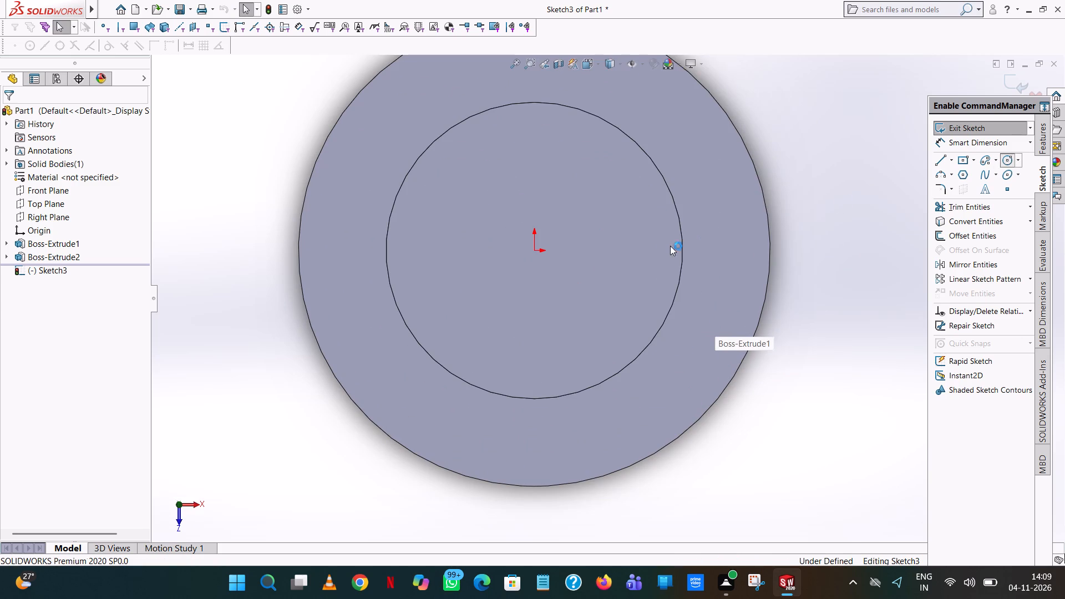
{"action": "left_click", "coordinate": [534, 250]}
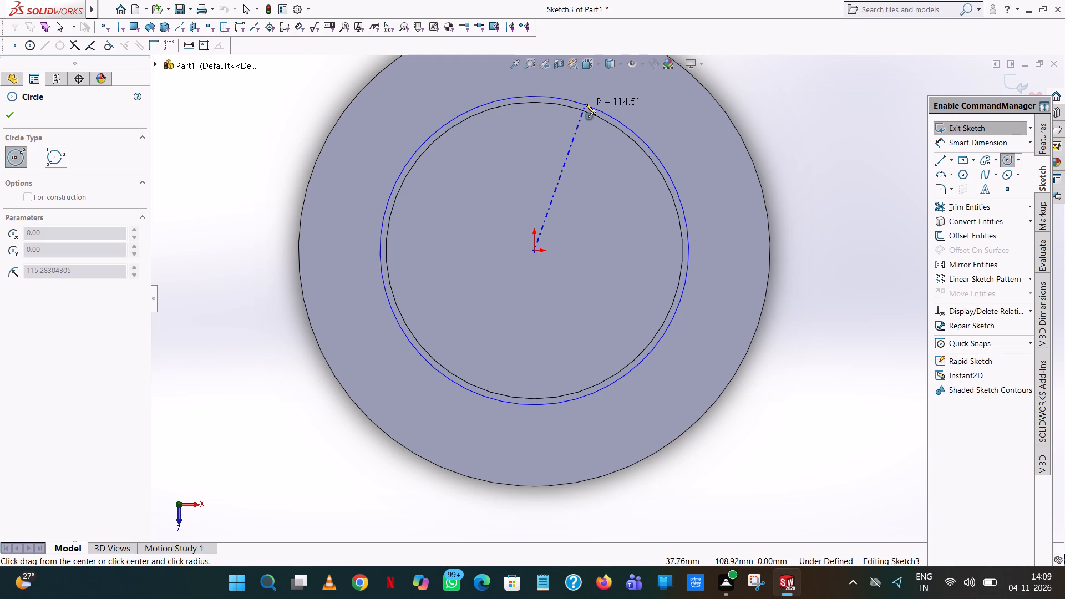
{"action": "left_click", "coordinate": [585, 104]}
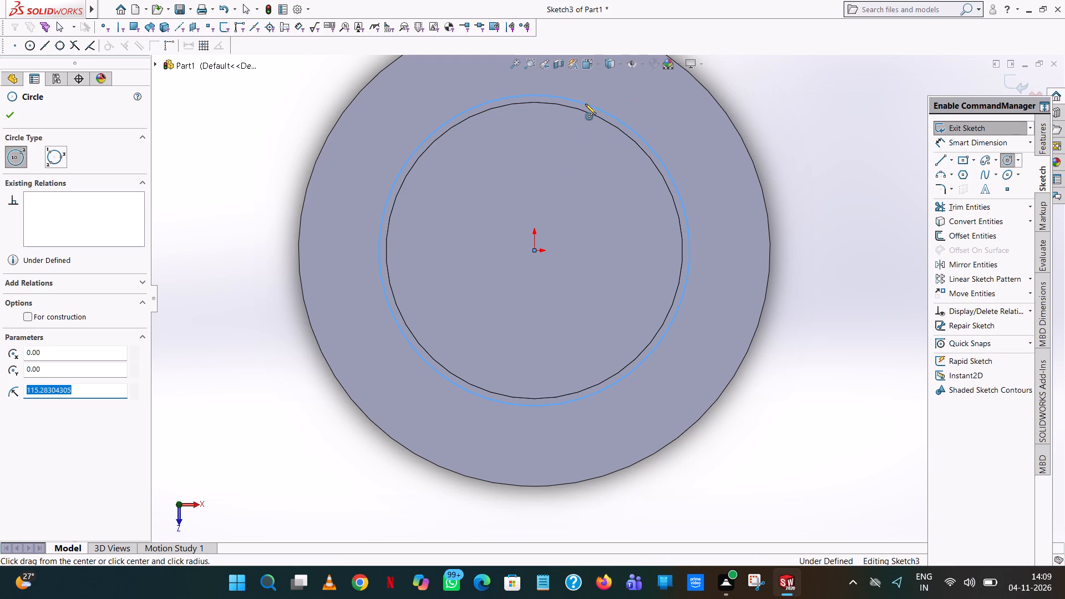
{"action": "type", "text": "120"}
{"action": "key", "text": "Return"}
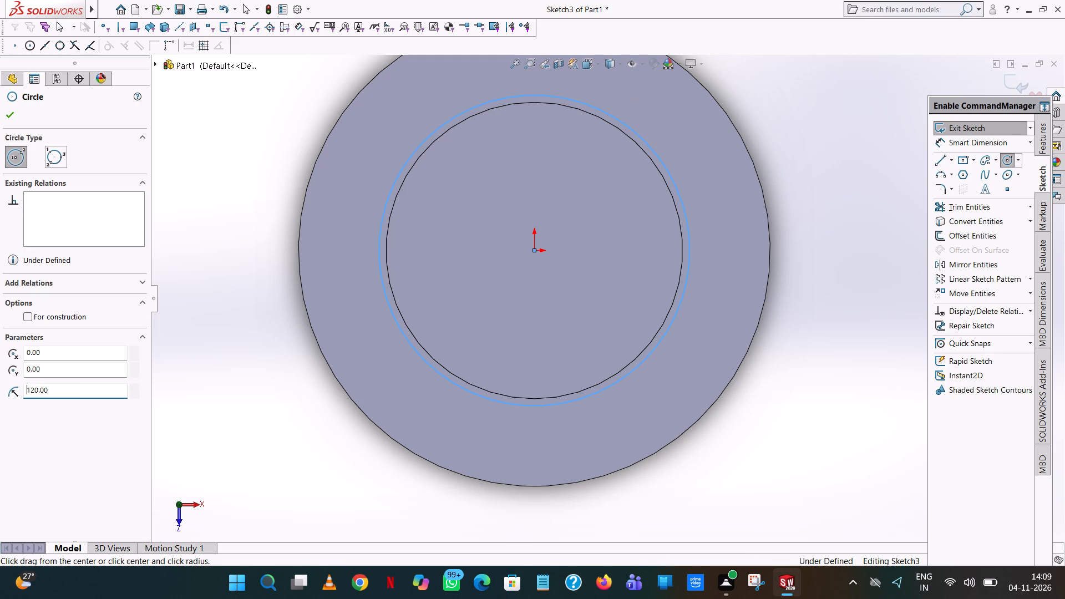
{"action": "right_click", "coordinate": [585, 104]}
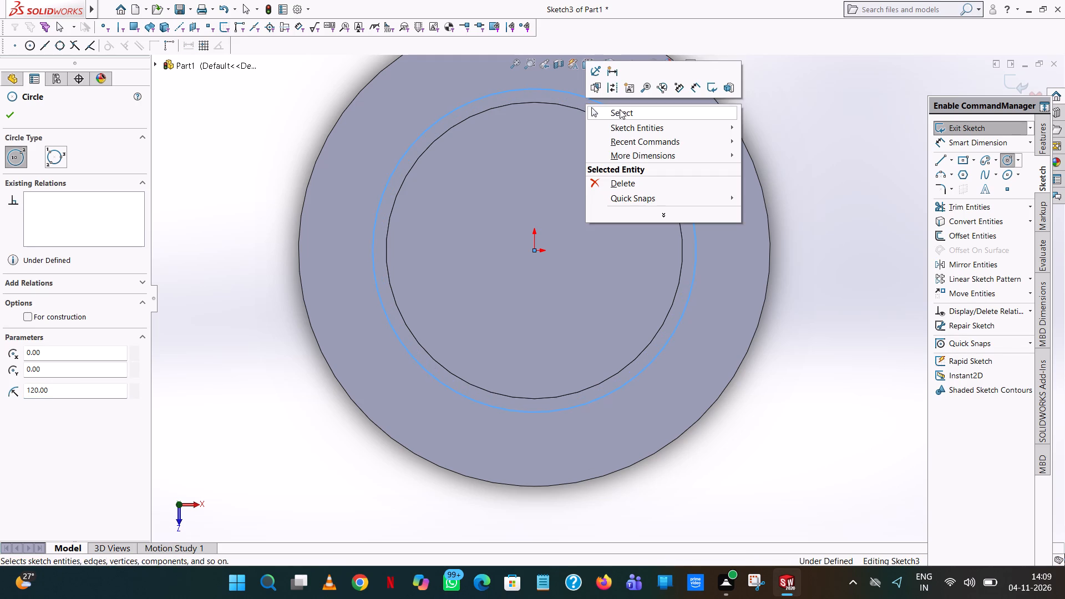
Draw a 140 mm vertical line from the origin upward past the 120 mm radius circle.
{"action": "left_click", "coordinate": [621, 109]}
{"action": "left_click", "coordinate": [788, 101]}
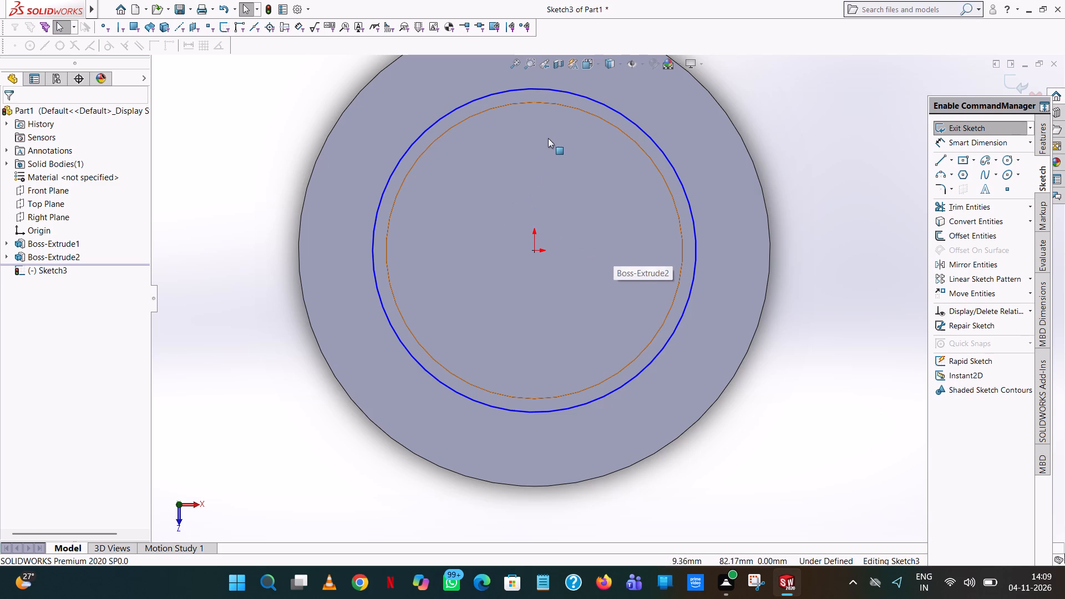
{"action": "scroll", "coordinate": [551, 133], "scroll_direction": "up", "scroll_amount": 2}
{"action": "scroll", "coordinate": [630, 148], "scroll_direction": "down", "scroll_amount": 1}
{"action": "scroll", "coordinate": [798, 167], "scroll_direction": "down", "scroll_amount": 1}
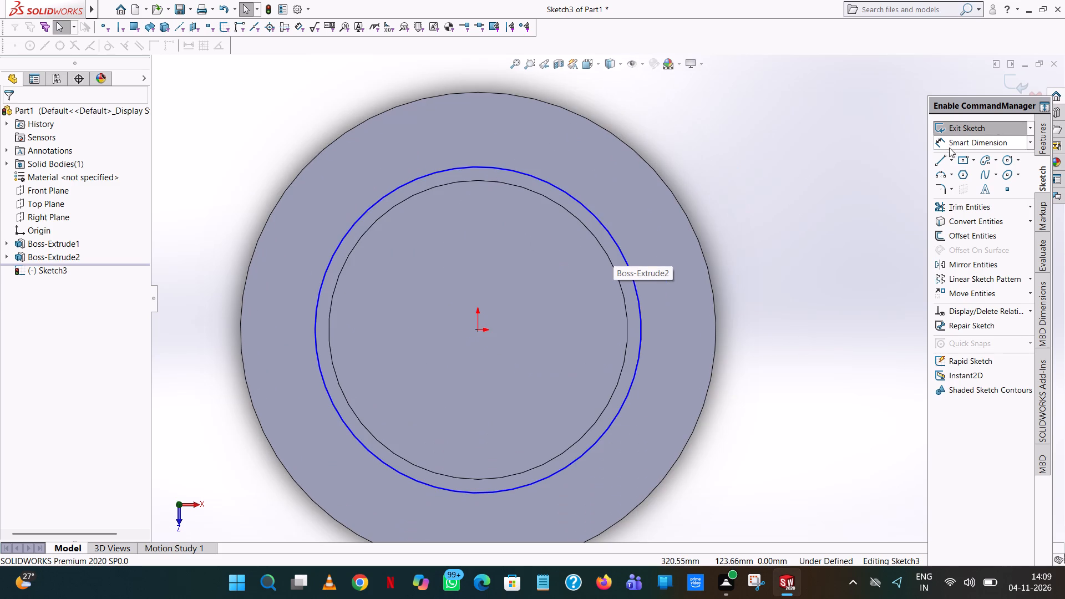
{"action": "left_click", "coordinate": [941, 155]}
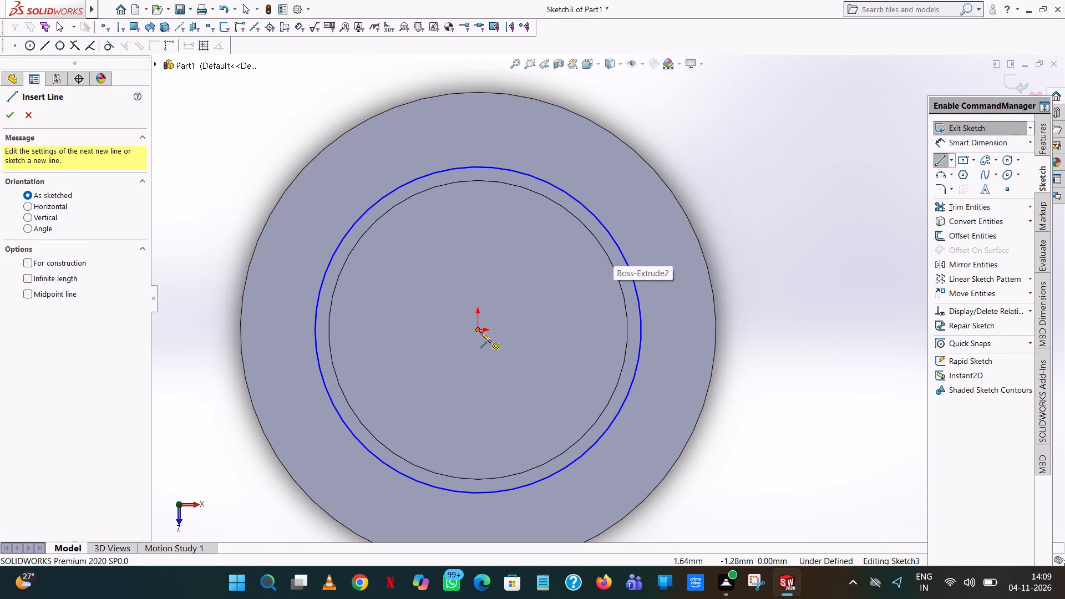
{"action": "left_click", "coordinate": [478, 331]}
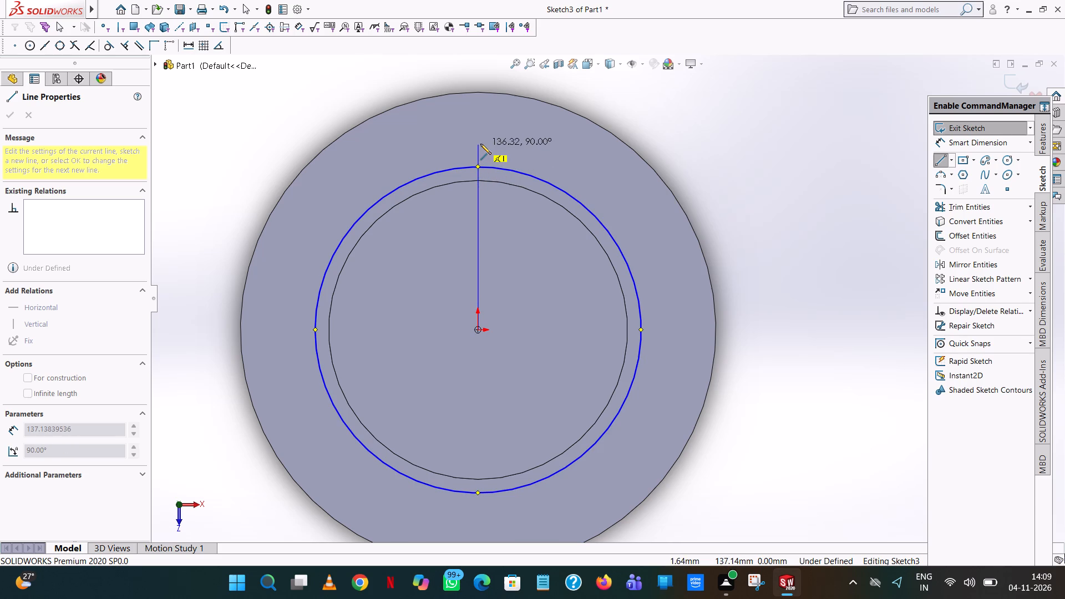
{"action": "left_click", "coordinate": [480, 144]}
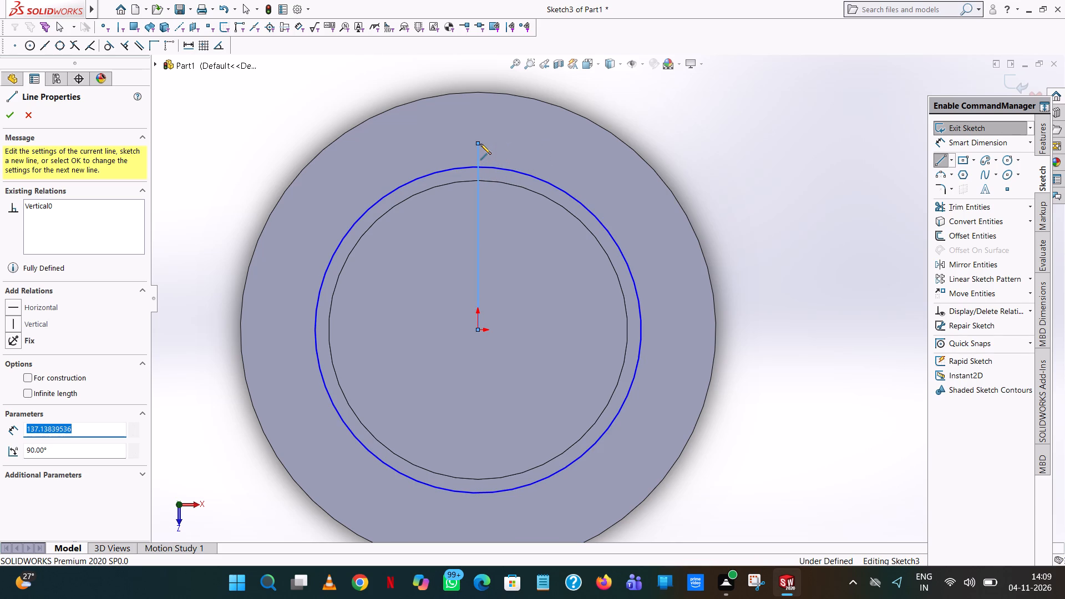
{"action": "type", "text": "140"}
{"action": "key", "text": "Return"}
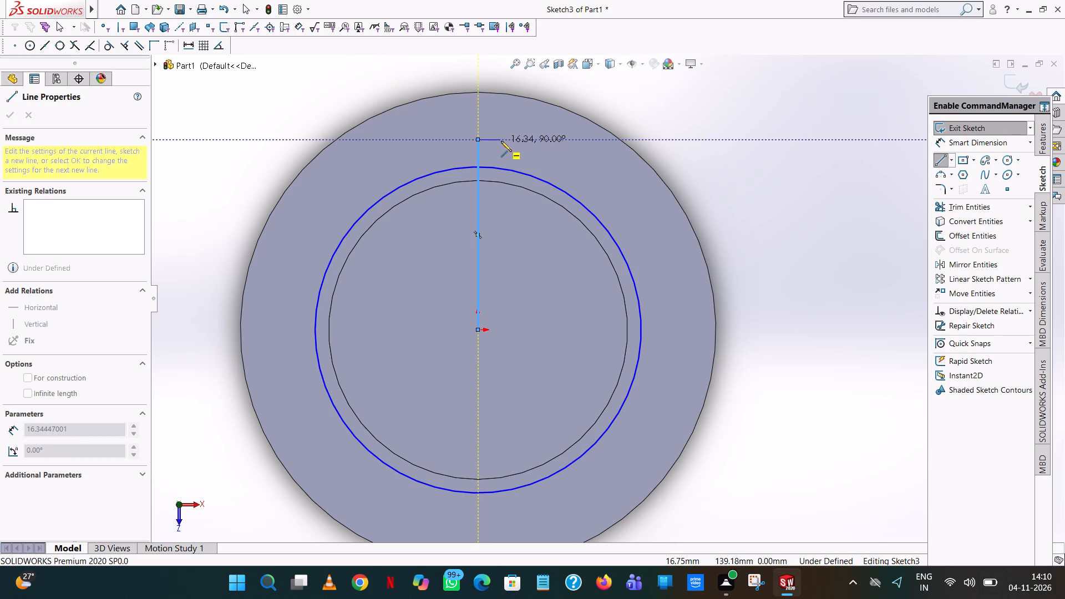
Continue the profile with an 11 mm horizontal line toward +X and a vertical line about 50 mm down into the circle.
{"action": "left_click", "coordinate": [501, 141]}
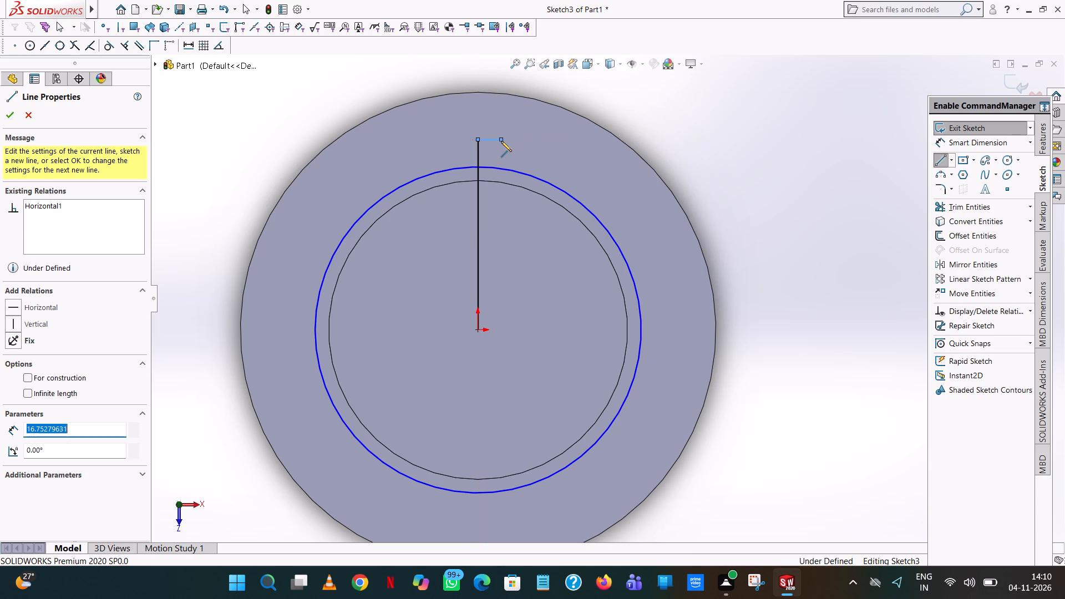
{"action": "type", "text": "11"}
{"action": "key", "text": "Return"}
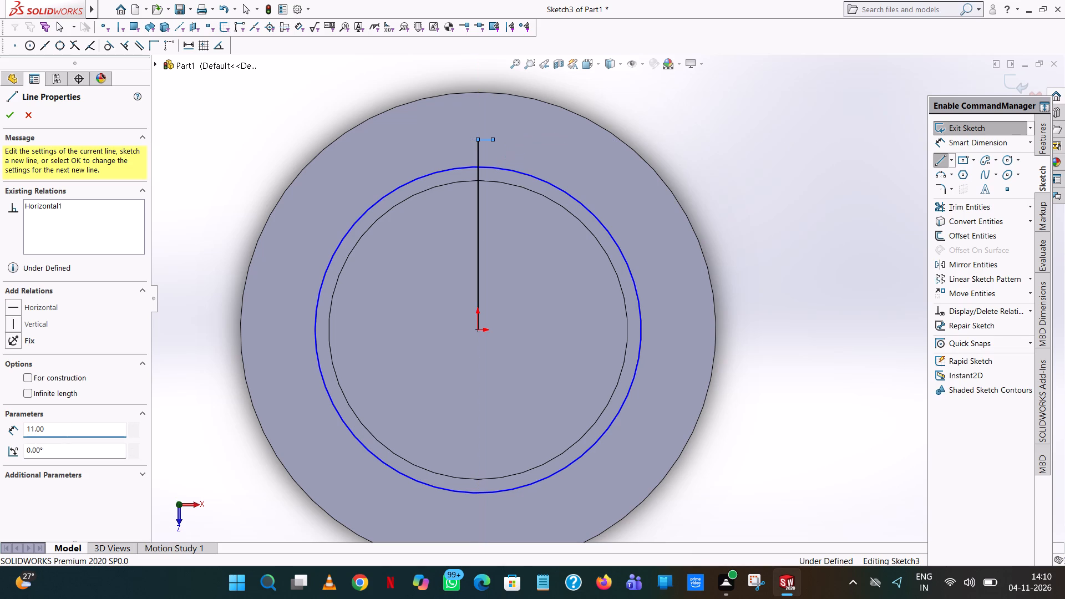
{"action": "left_click", "coordinate": [494, 208]}
{"action": "right_click", "coordinate": [494, 208]}
{"action": "left_click", "coordinate": [521, 215]}
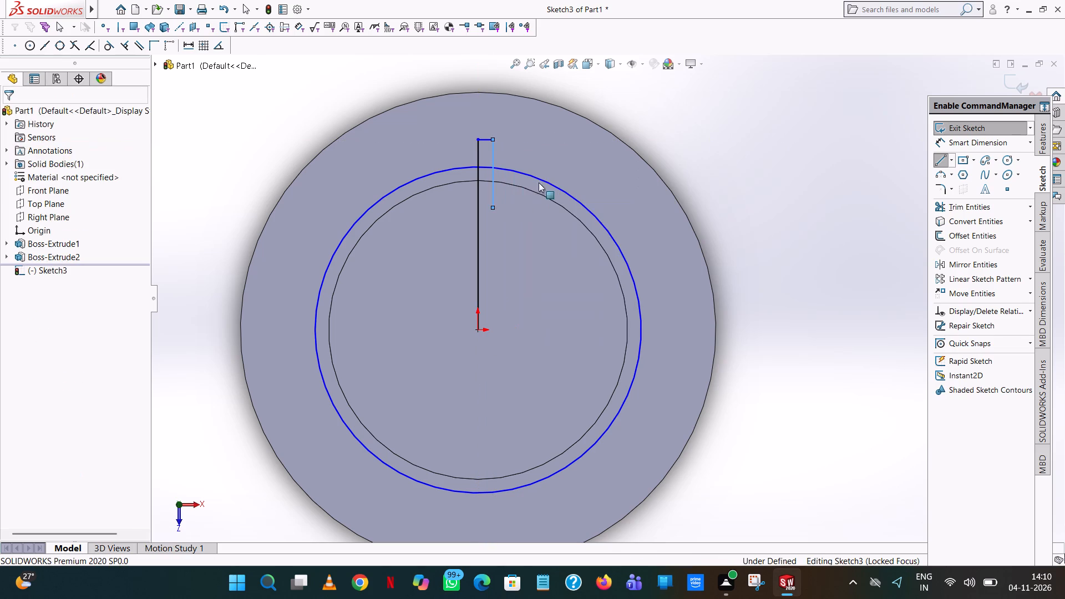
Draw a 22 mm horizontal line back across the centreline, then close the rectangle up to the 140 mm line's top end.
{"action": "left_click", "coordinate": [941, 161]}
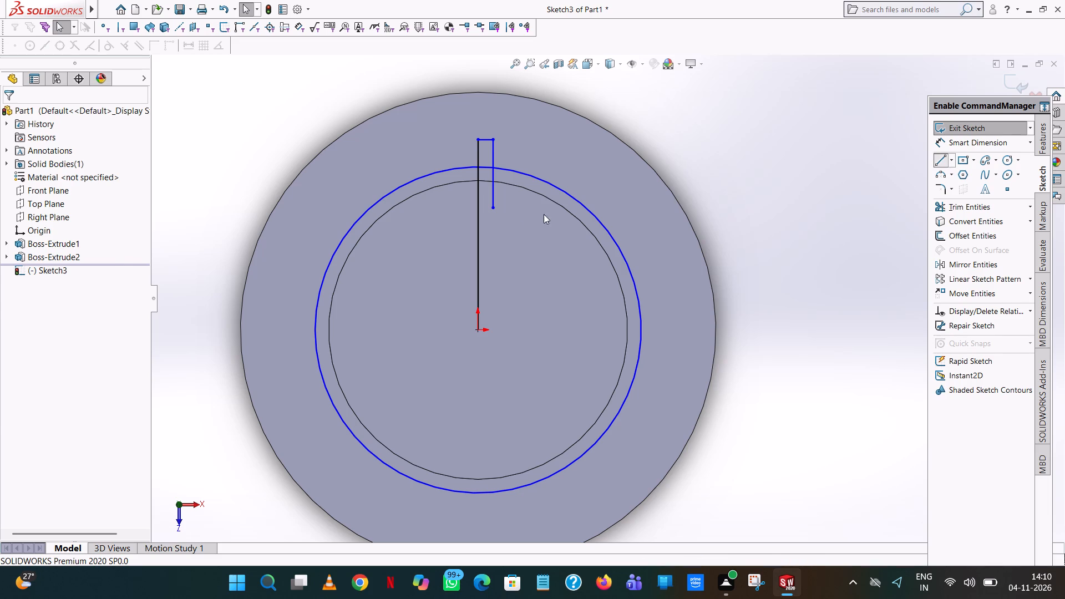
{"action": "left_click", "coordinate": [493, 208]}
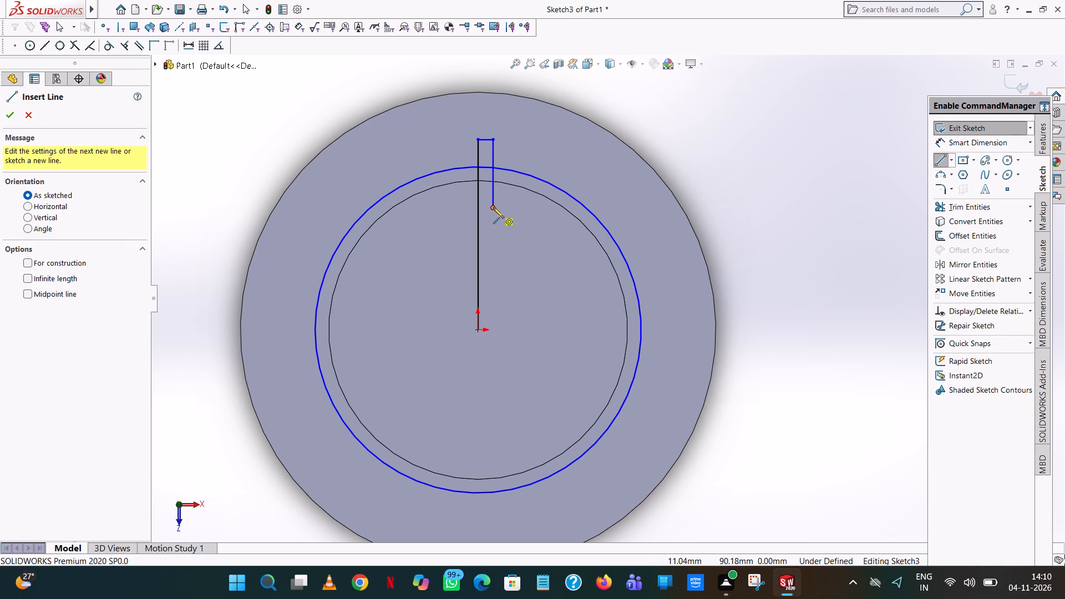
{"action": "left_click", "coordinate": [463, 209]}
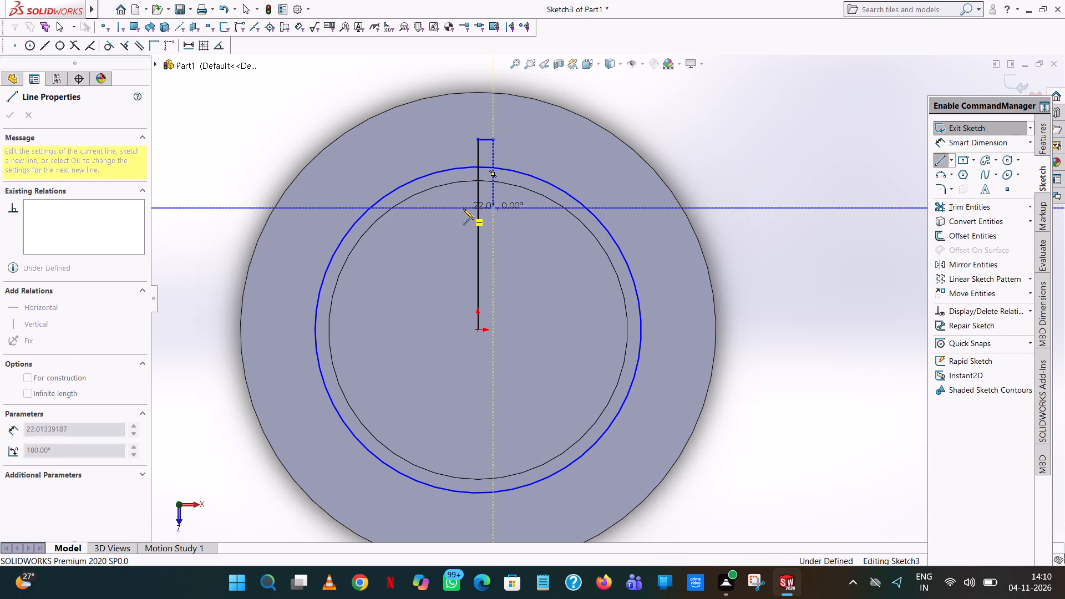
{"action": "type", "text": "22"}
{"action": "key", "text": "Return"}
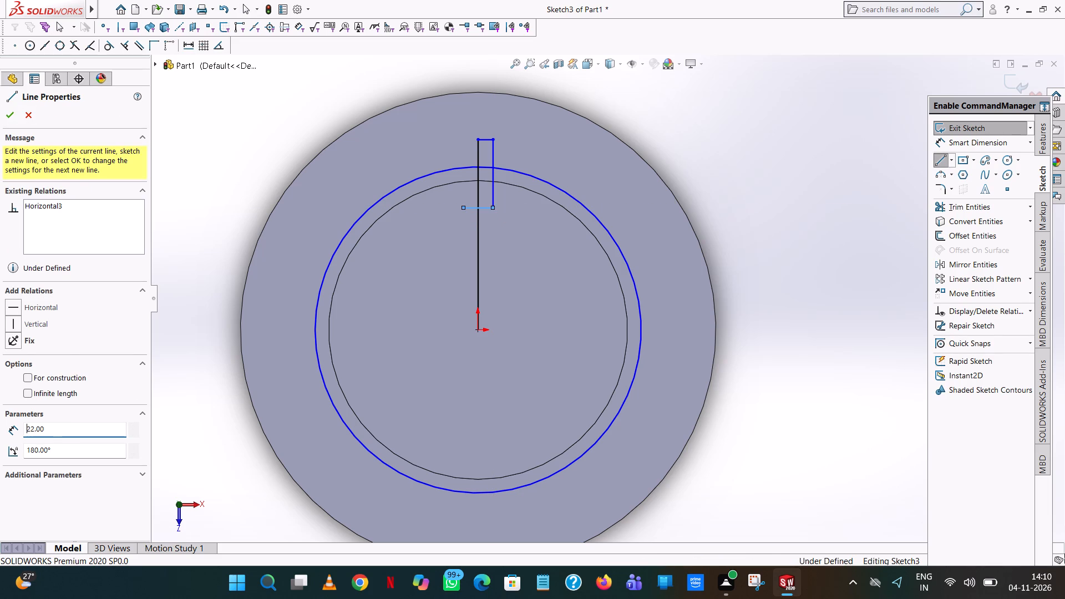
{"action": "left_click", "coordinate": [464, 140]}
{"action": "left_click", "coordinate": [478, 140]}
{"action": "right_click", "coordinate": [478, 140]}
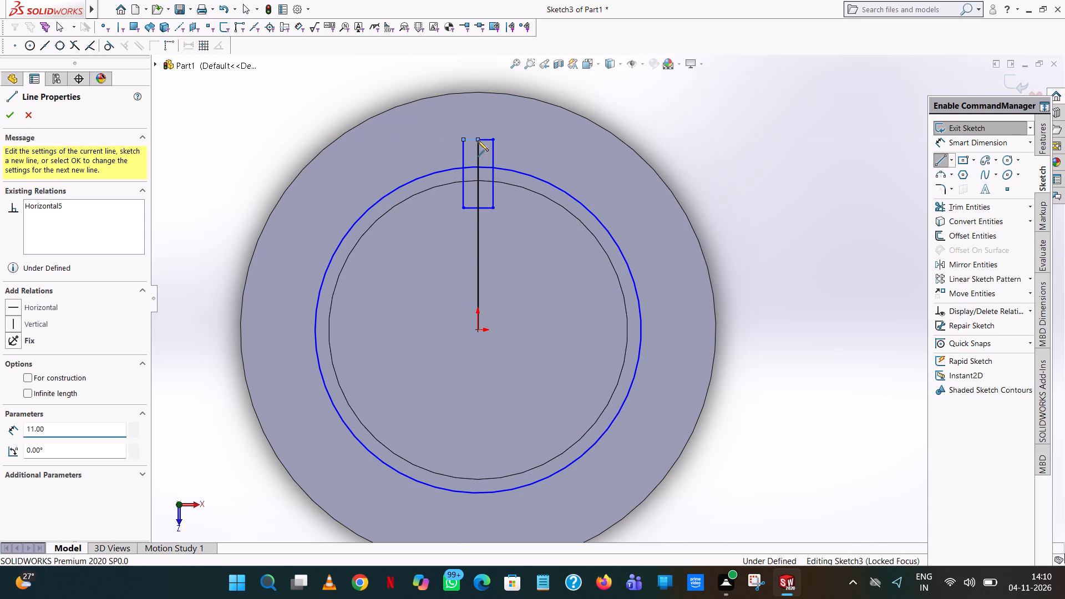
{"action": "left_click", "coordinate": [497, 151]}
Trim the rectangle lines inside the circle, the centreline and the arc across the tab, leaving one open-based tab.
{"action": "left_click", "coordinate": [956, 210]}
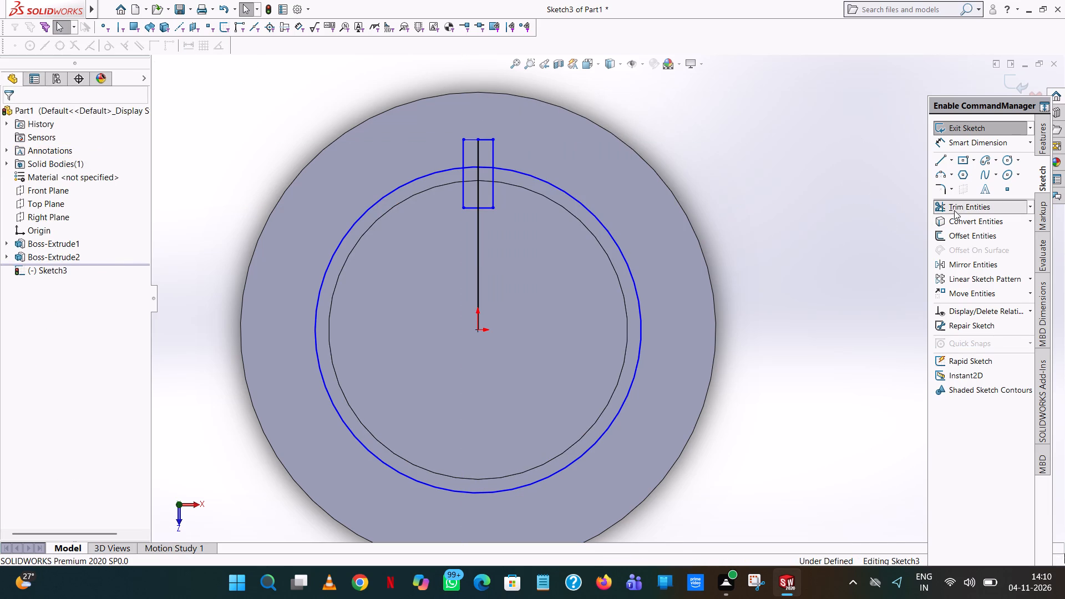
{"action": "left_click", "coordinate": [491, 209]}
{"action": "left_click", "coordinate": [485, 209]}
{"action": "left_click", "coordinate": [473, 209]}
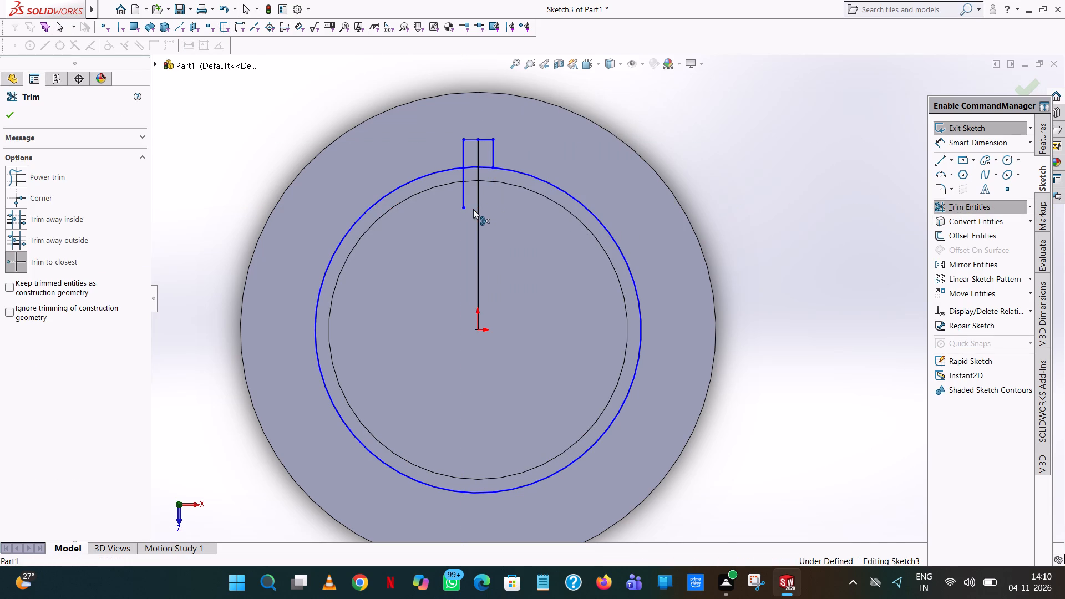
{"action": "double_click", "coordinate": [475, 207]}
{"action": "left_click", "coordinate": [460, 204]}
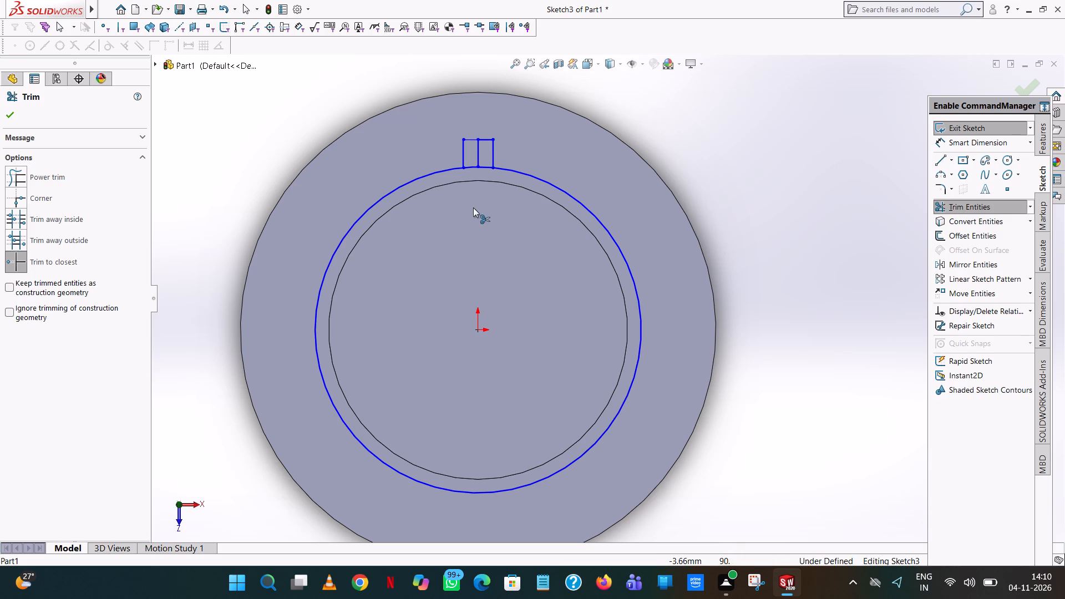
{"action": "left_click", "coordinate": [479, 155]}
{"action": "left_click", "coordinate": [478, 165]}
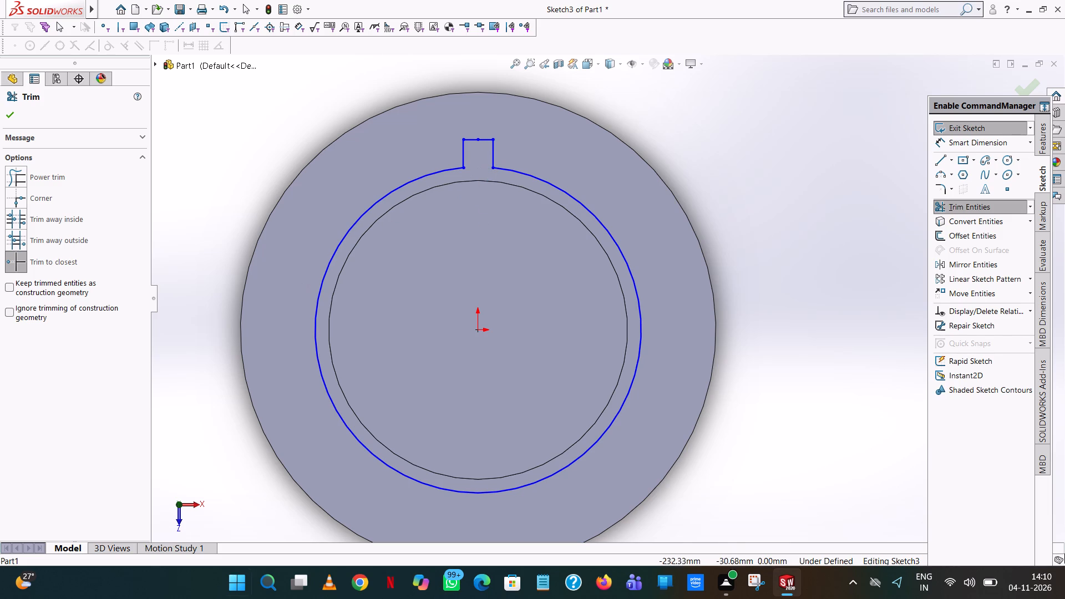
Apply 5 mm sketch fillets to the tab's two outer corners and its two junctions with the circle.
{"action": "left_click", "coordinate": [940, 183]}
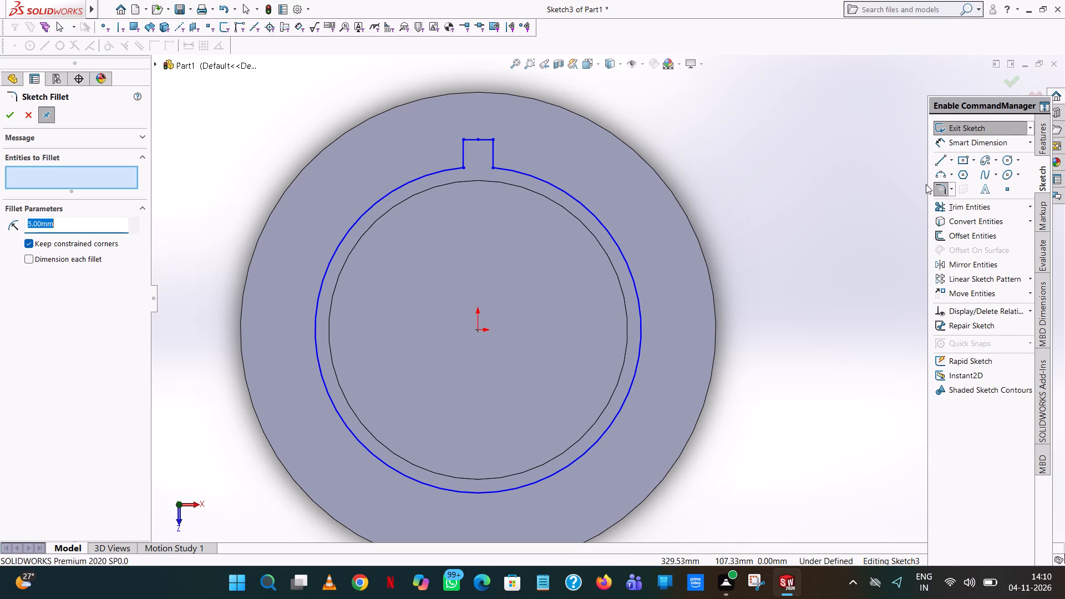
{"action": "left_click", "coordinate": [491, 166]}
{"action": "left_click", "coordinate": [464, 167]}
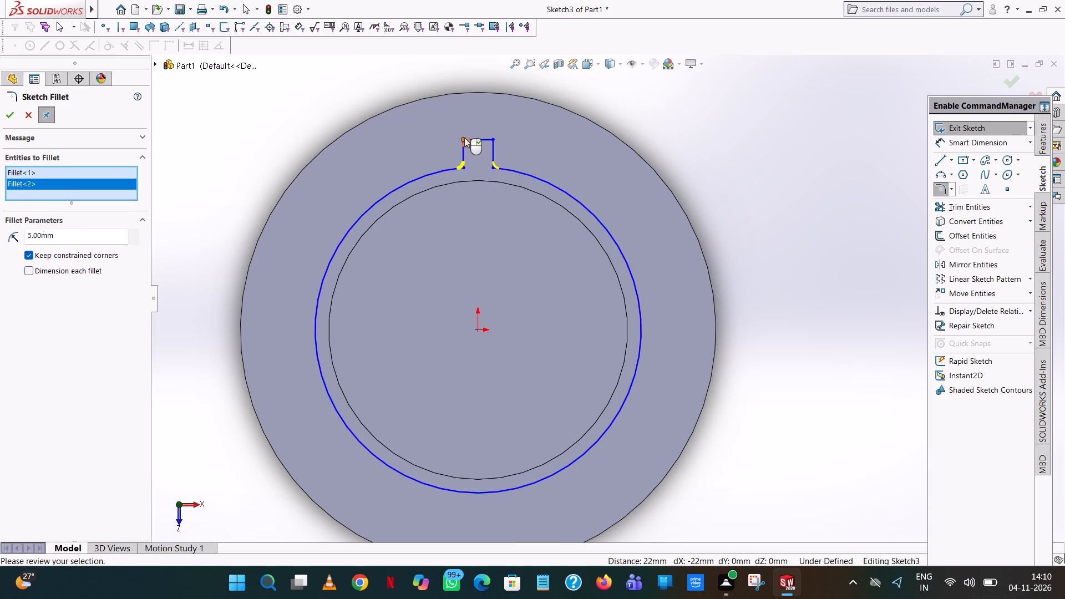
{"action": "left_click", "coordinate": [464, 138]}
{"action": "left_click", "coordinate": [490, 138]}
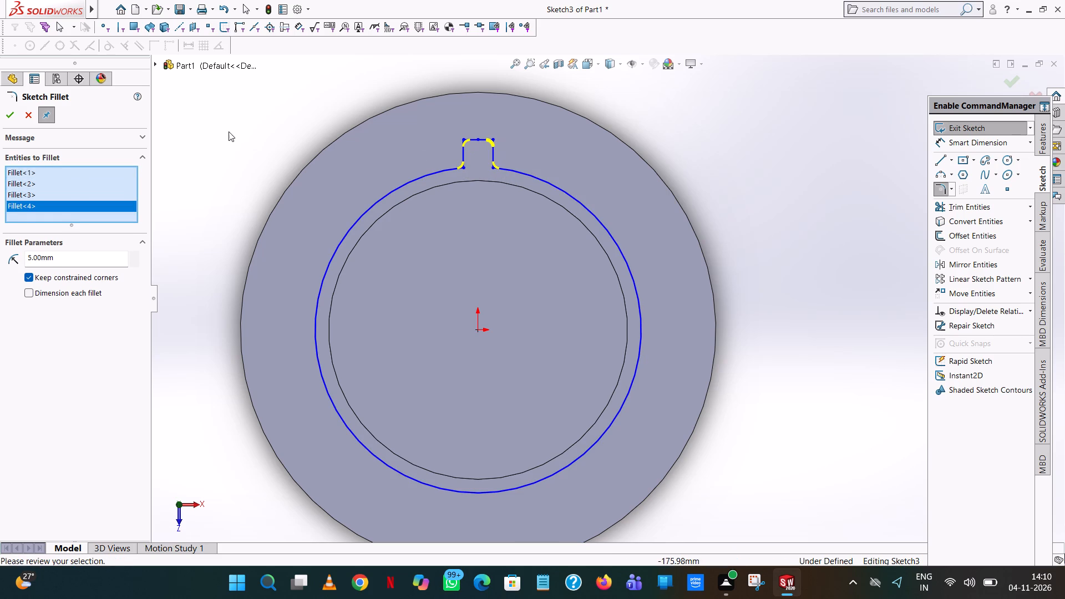
{"action": "left_click", "coordinate": [11, 112]}
{"action": "left_click", "coordinate": [804, 141]}
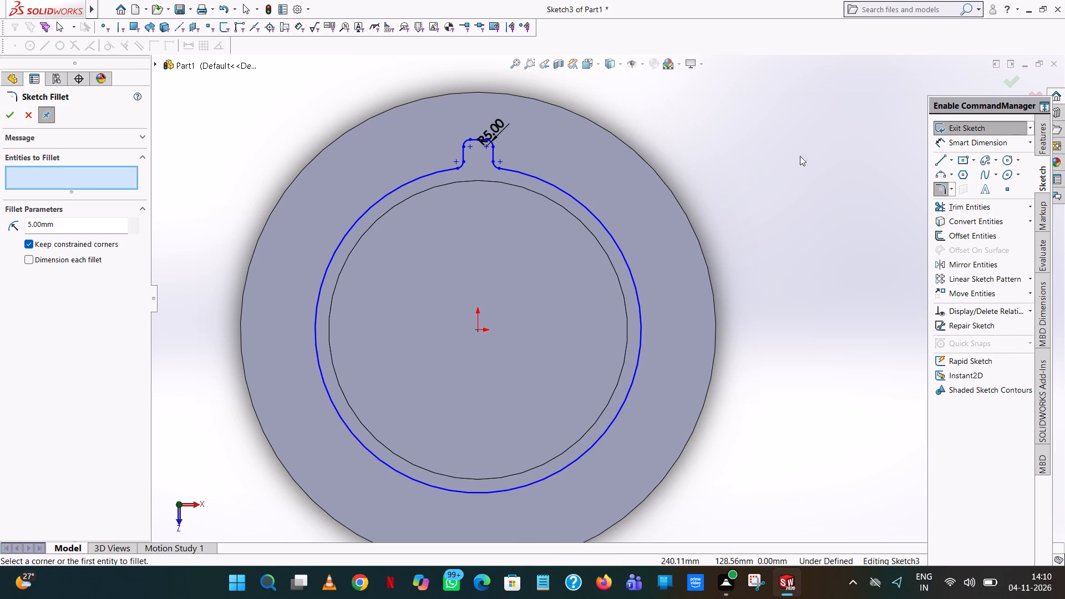
{"action": "left_click", "coordinate": [2, 115]}
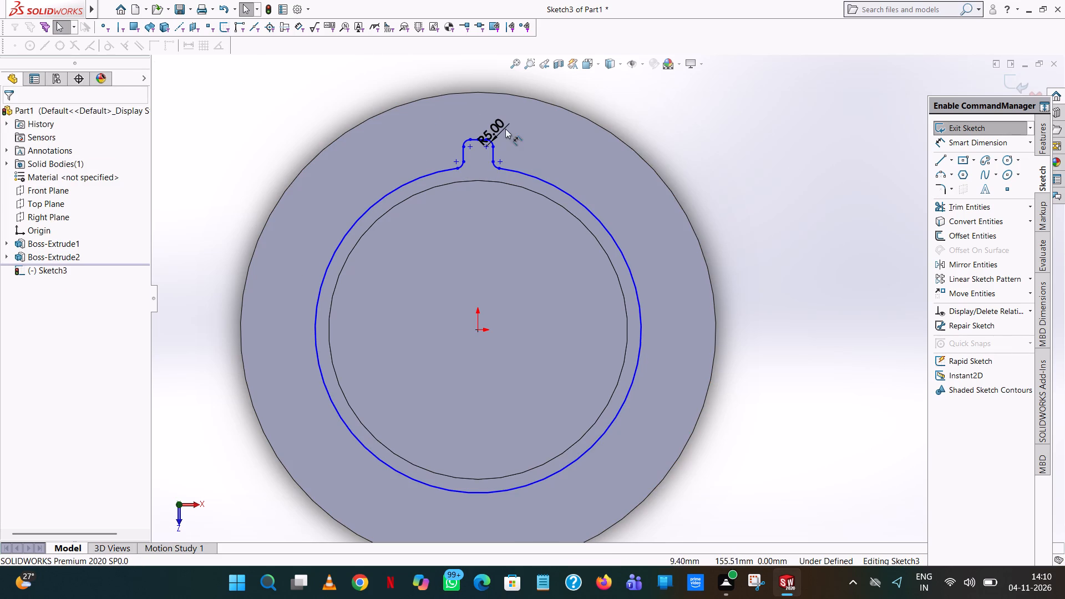
Move the R5.00 fillet dimension clear of the tab, out to the base disc's edge.
{"action": "left_click_drag", "start_coordinate": [507, 129], "coordinate": [582, 93]}
{"action": "left_click", "coordinate": [734, 127]}
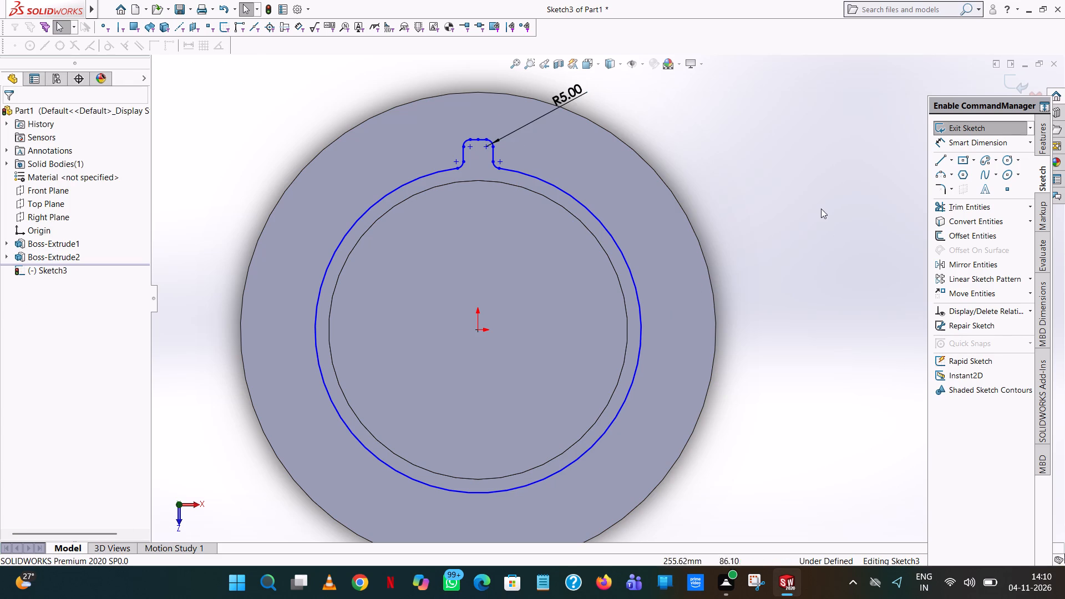
{"action": "left_click", "coordinate": [819, 207]}
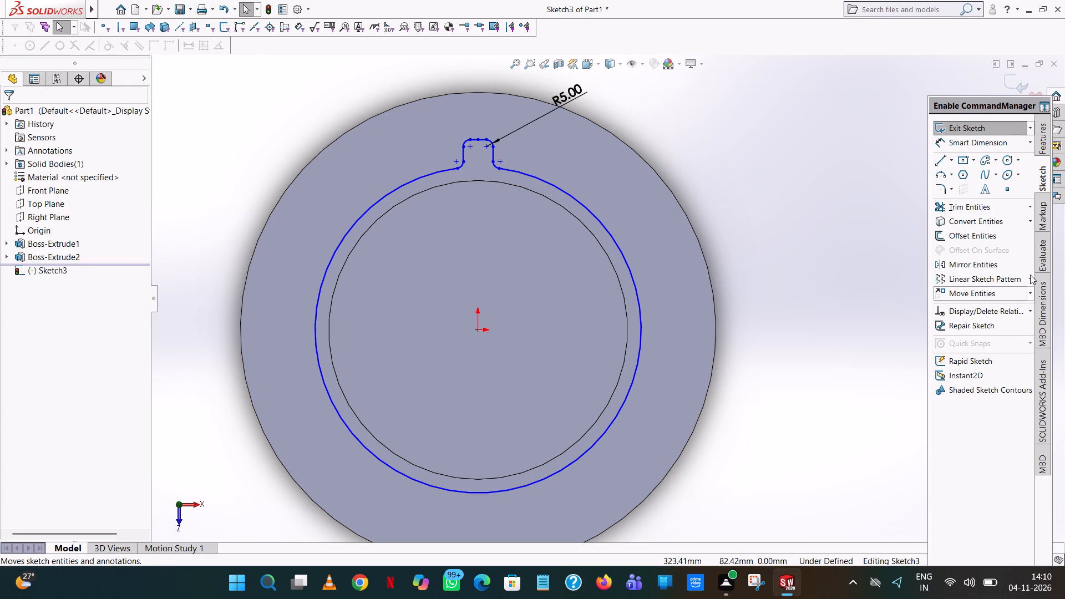
Circular-pattern the tab's lines and fillet arcs about the origin, with 4 equally spaced instances over 360 degrees.
{"action": "left_click", "coordinate": [1030, 275]}
{"action": "left_click", "coordinate": [1019, 289]}
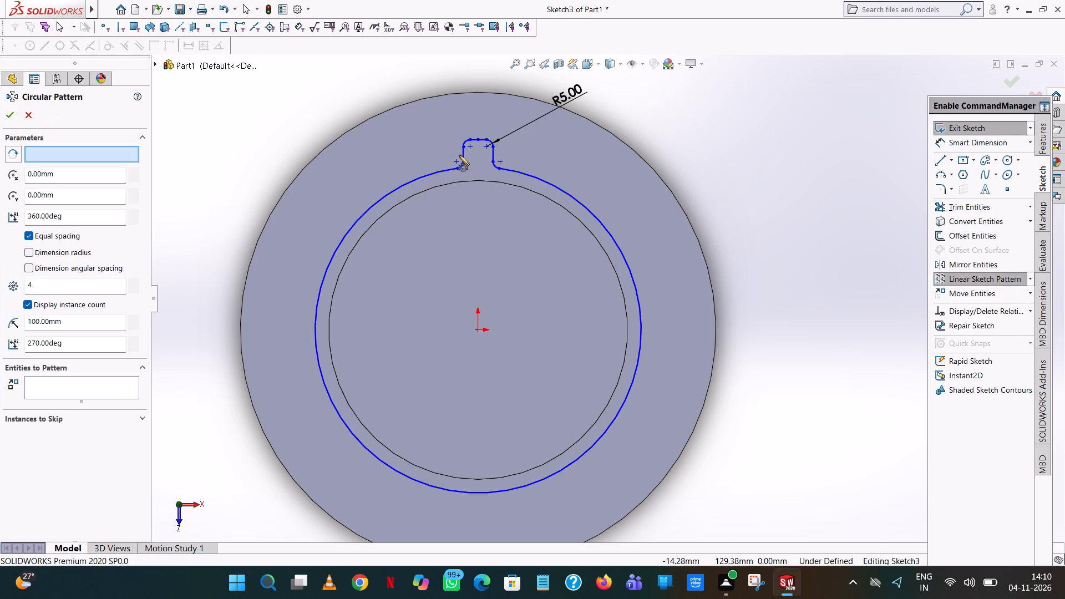
{"action": "left_click", "coordinate": [462, 155]}
{"action": "left_click", "coordinate": [460, 166]}
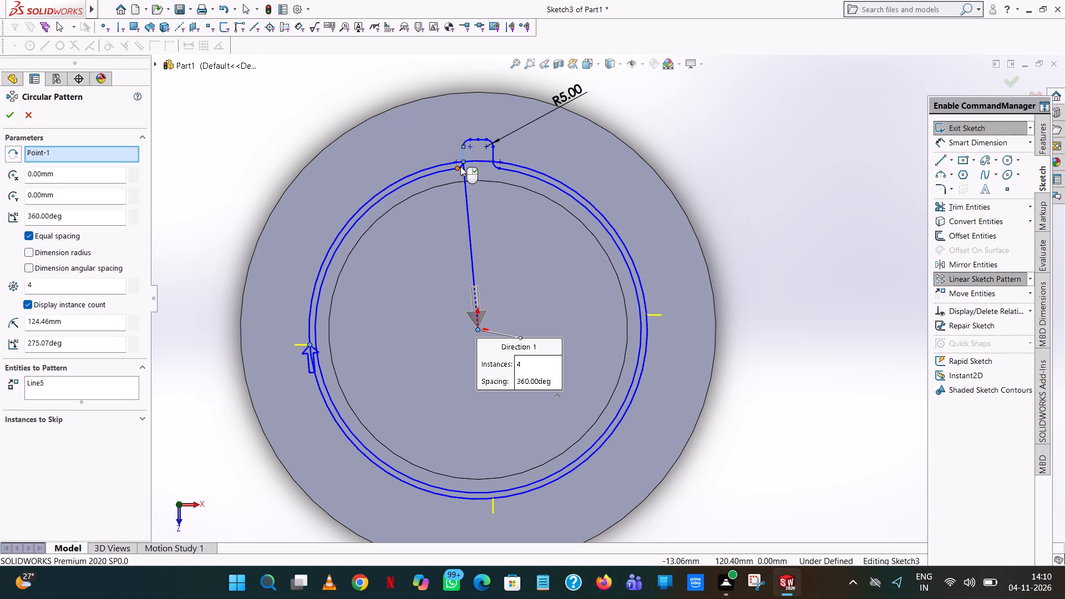
{"action": "scroll", "coordinate": [462, 168], "scroll_direction": "down", "scroll_amount": 9}
{"action": "left_click", "coordinate": [551, 243]}
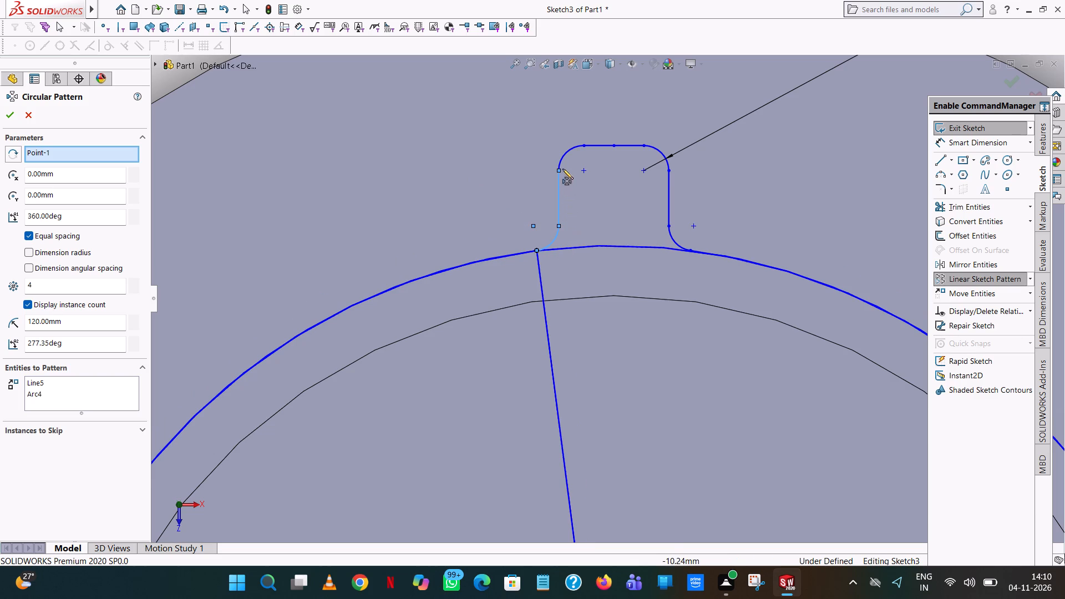
{"action": "left_click", "coordinate": [562, 158]}
{"action": "left_click", "coordinate": [603, 148]}
{"action": "left_click", "coordinate": [629, 145]}
{"action": "left_click", "coordinate": [653, 149]}
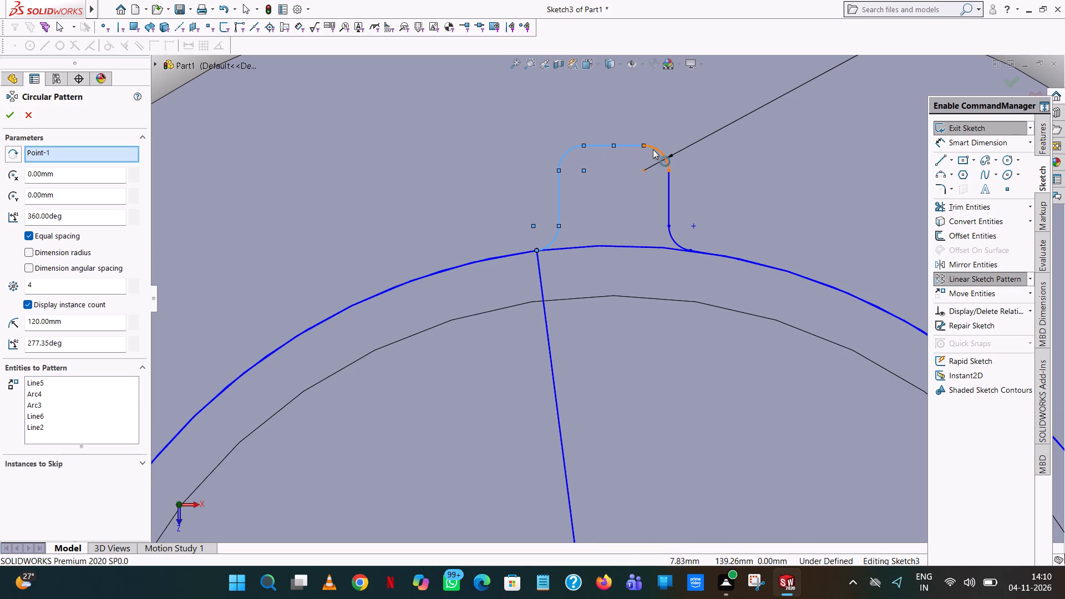
{"action": "left_click", "coordinate": [668, 178]}
{"action": "left_click", "coordinate": [674, 238]}
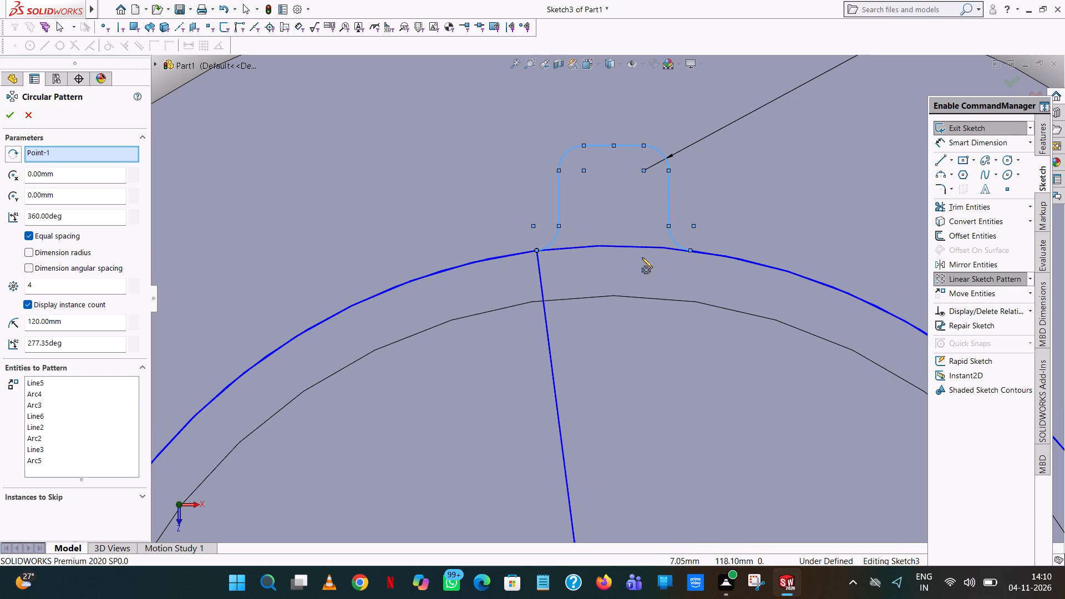
{"action": "scroll", "coordinate": [635, 258], "scroll_direction": "up", "scroll_amount": 12}
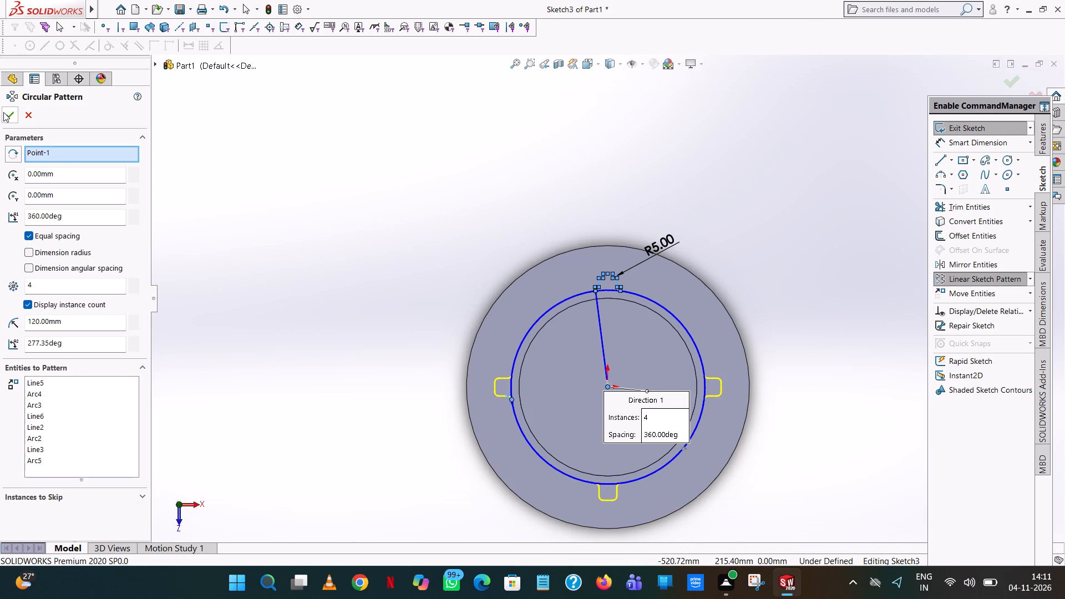
{"action": "left_click", "coordinate": [4, 112]}
{"action": "left_click", "coordinate": [750, 271]}
Trim the circle's arc segments across the openings of the three patterned tabs.
{"action": "left_click", "coordinate": [982, 205]}
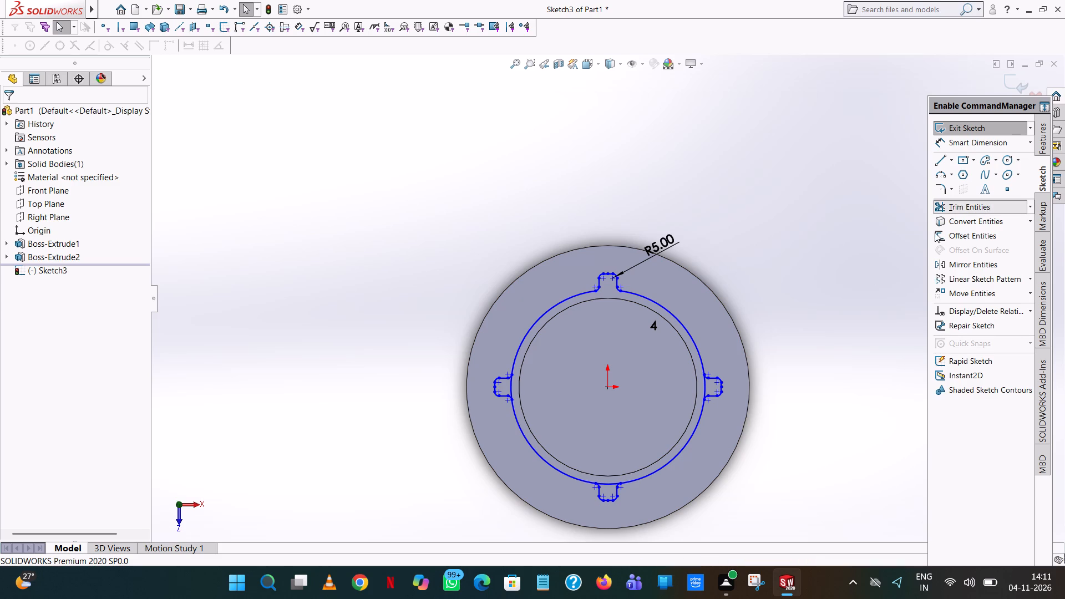
{"action": "left_click", "coordinate": [704, 390]}
{"action": "left_click", "coordinate": [610, 485]}
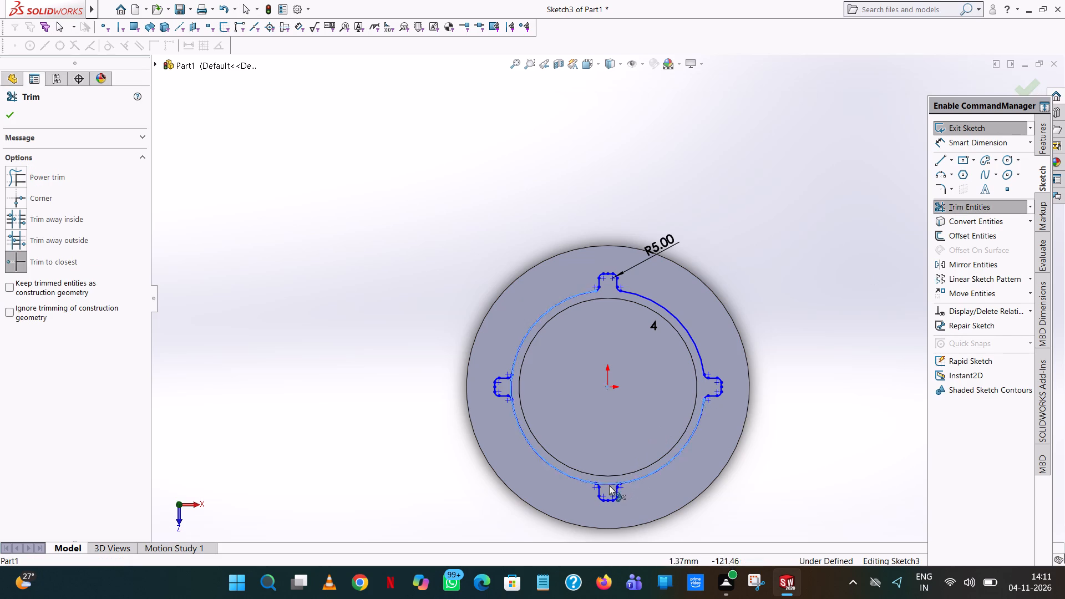
{"action": "left_click", "coordinate": [511, 385]}
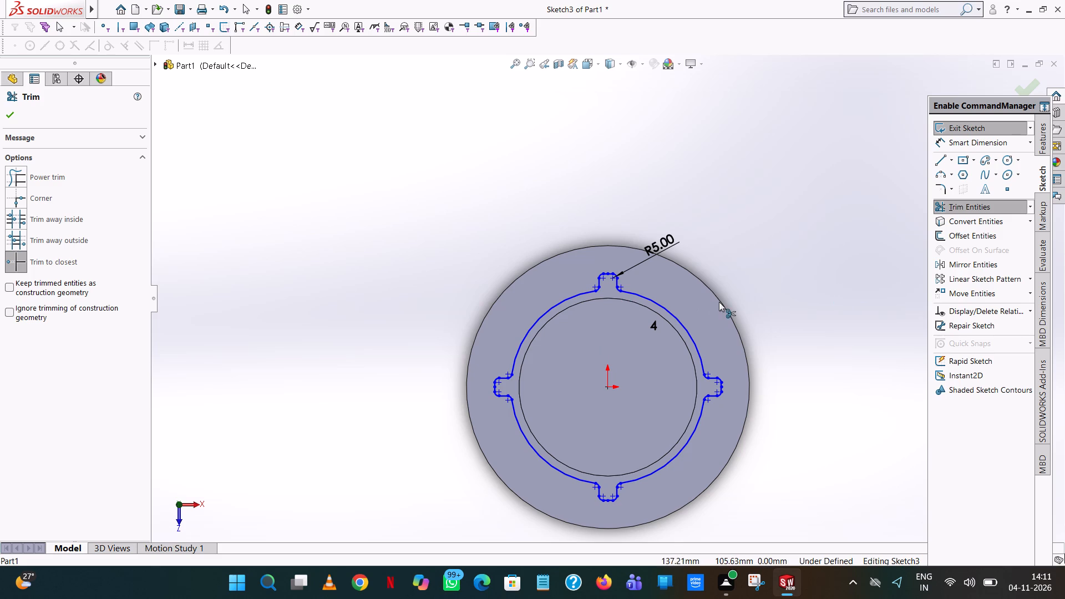
{"action": "left_click", "coordinate": [755, 274]}
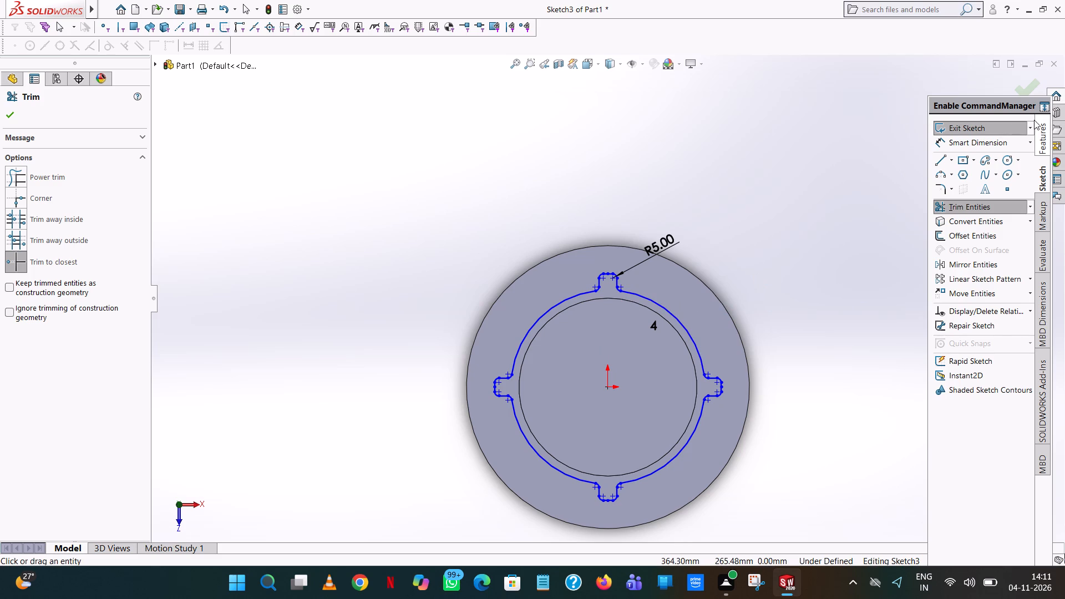
Add a 120 mm radius dimension to the profile's main arc, placed outside the base disc.
{"action": "left_click", "coordinate": [1008, 136]}
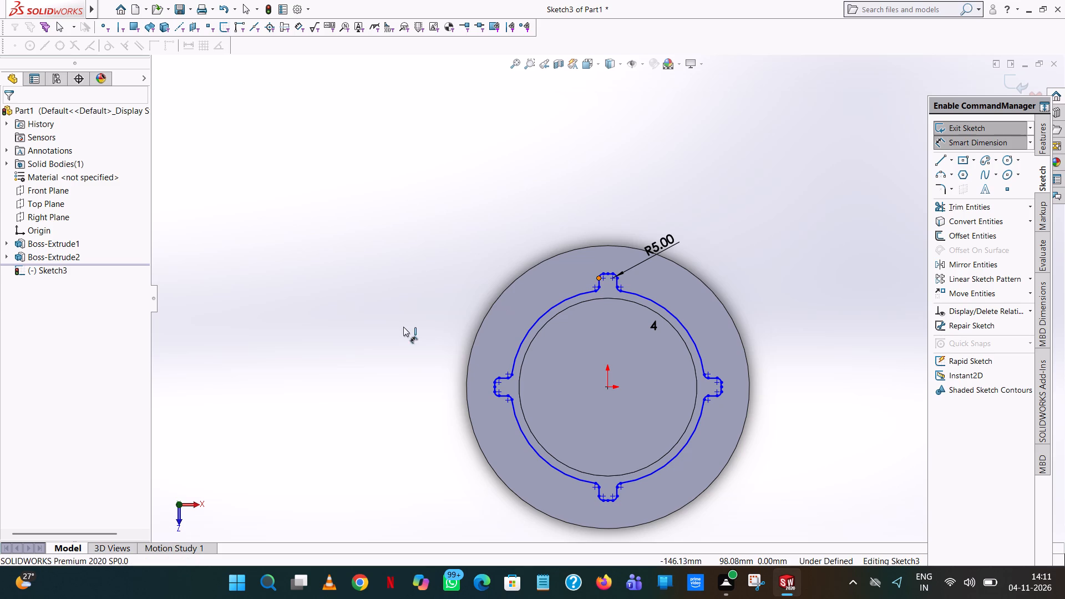
{"action": "left_click", "coordinate": [661, 308]}
{"action": "left_click", "coordinate": [770, 173]}
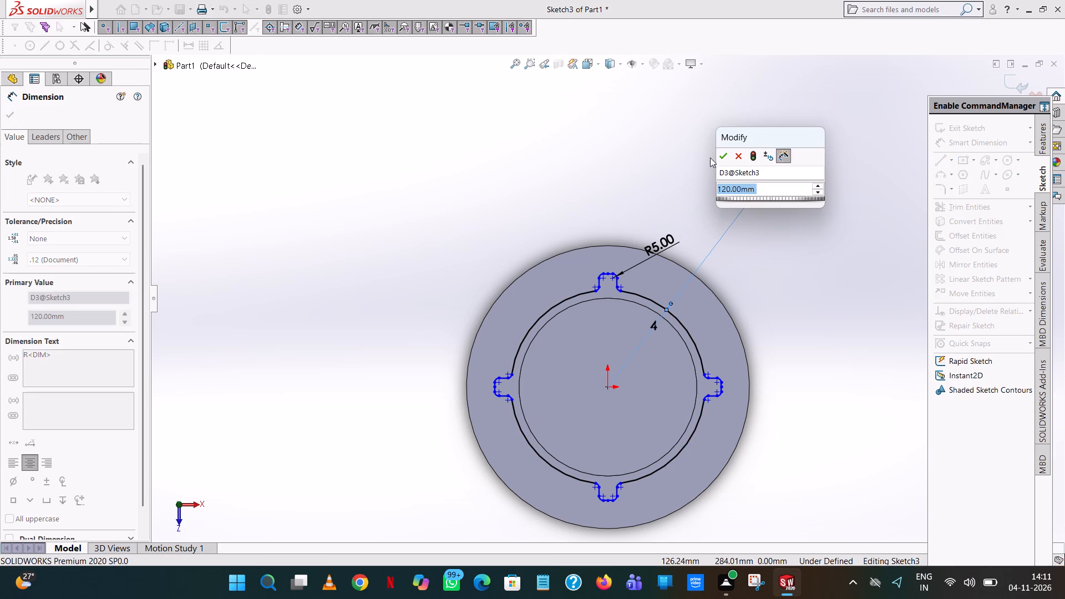
{"action": "left_click", "coordinate": [719, 155]}
{"action": "left_click", "coordinate": [586, 173]}
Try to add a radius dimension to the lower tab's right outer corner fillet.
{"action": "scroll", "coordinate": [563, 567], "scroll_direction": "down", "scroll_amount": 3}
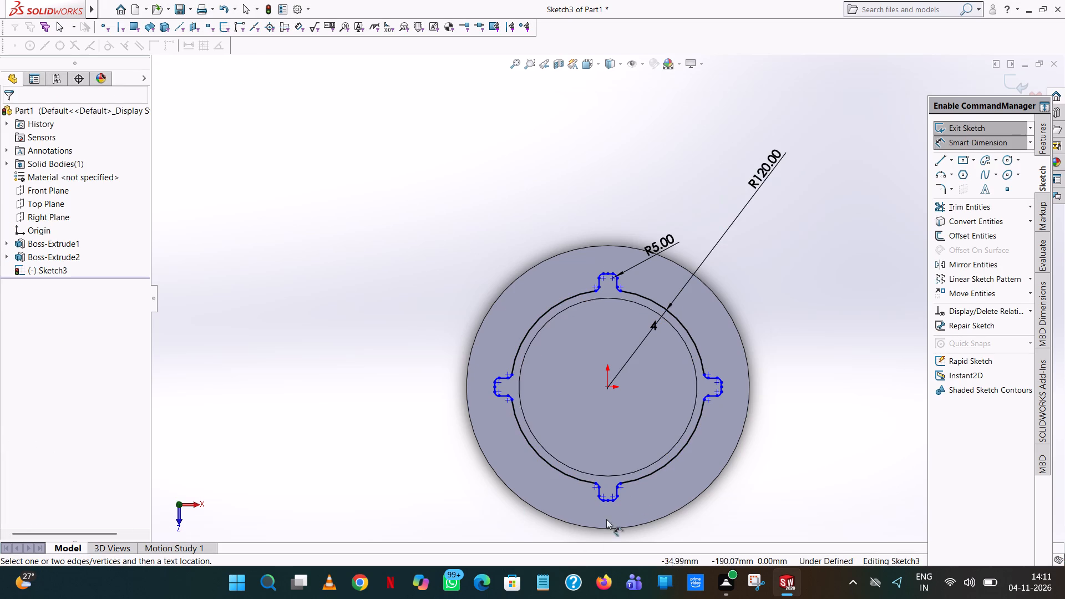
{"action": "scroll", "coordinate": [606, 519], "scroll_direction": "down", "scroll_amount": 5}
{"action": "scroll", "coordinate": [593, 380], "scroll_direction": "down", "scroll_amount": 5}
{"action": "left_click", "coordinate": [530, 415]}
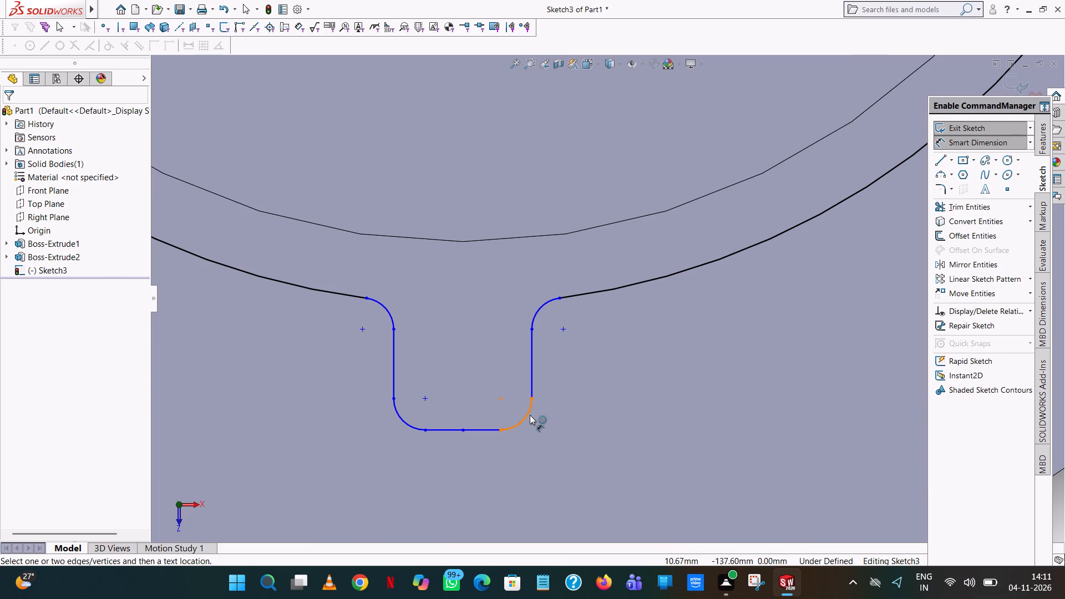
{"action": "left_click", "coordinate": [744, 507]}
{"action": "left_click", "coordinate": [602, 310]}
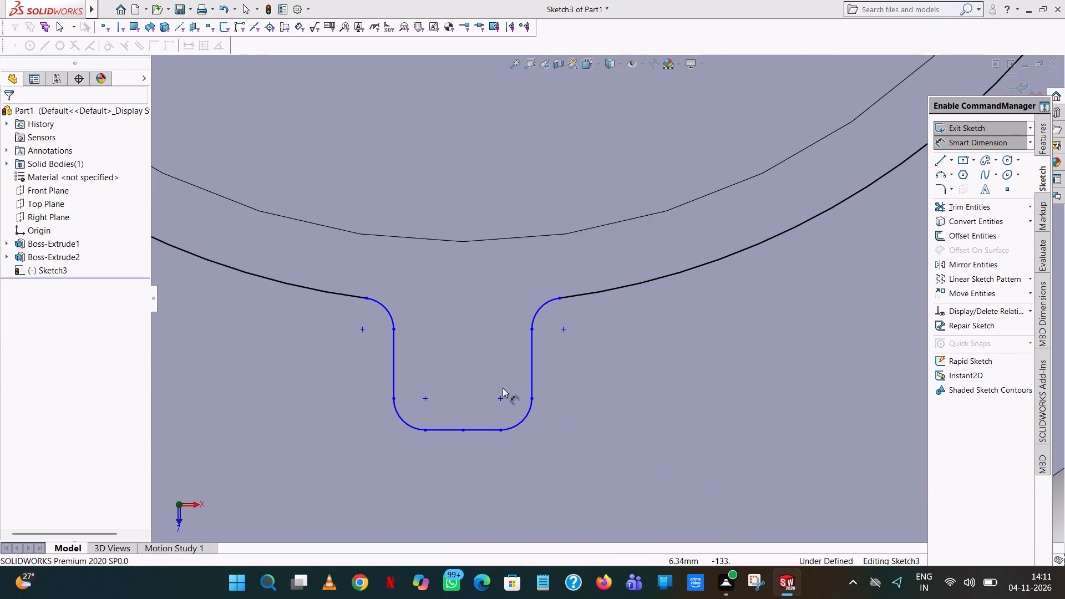
Add a 135 mm vertical dimension between the lower tab's right outer fillet centre and the origin, placed beyond the disc.
{"action": "scroll", "coordinate": [505, 387], "scroll_direction": "up", "scroll_amount": 6}
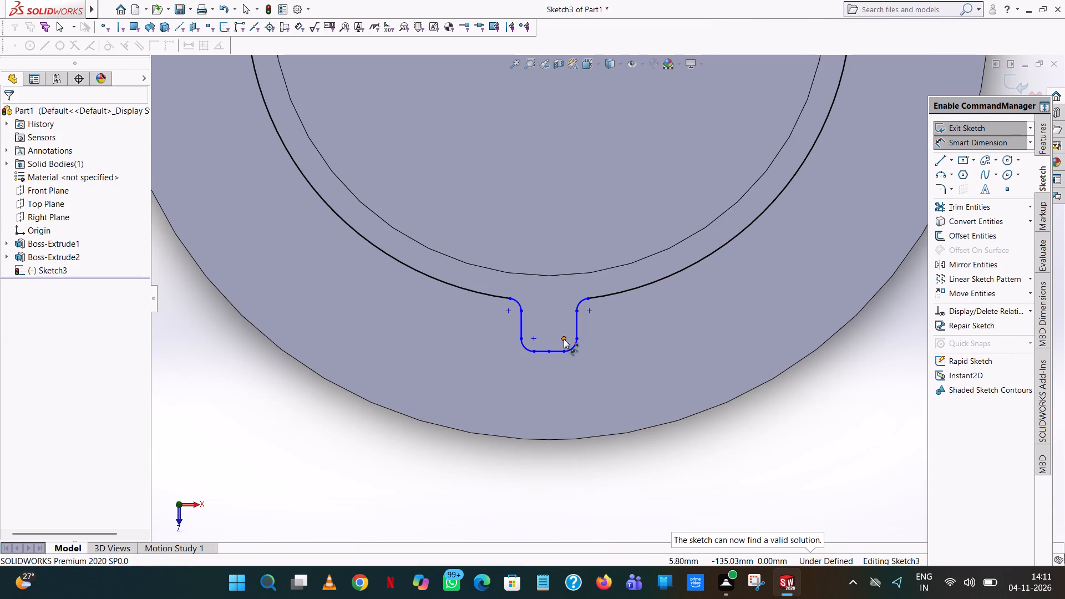
{"action": "left_click", "coordinate": [564, 339]}
{"action": "scroll", "coordinate": [564, 179], "scroll_direction": "up", "scroll_amount": 7}
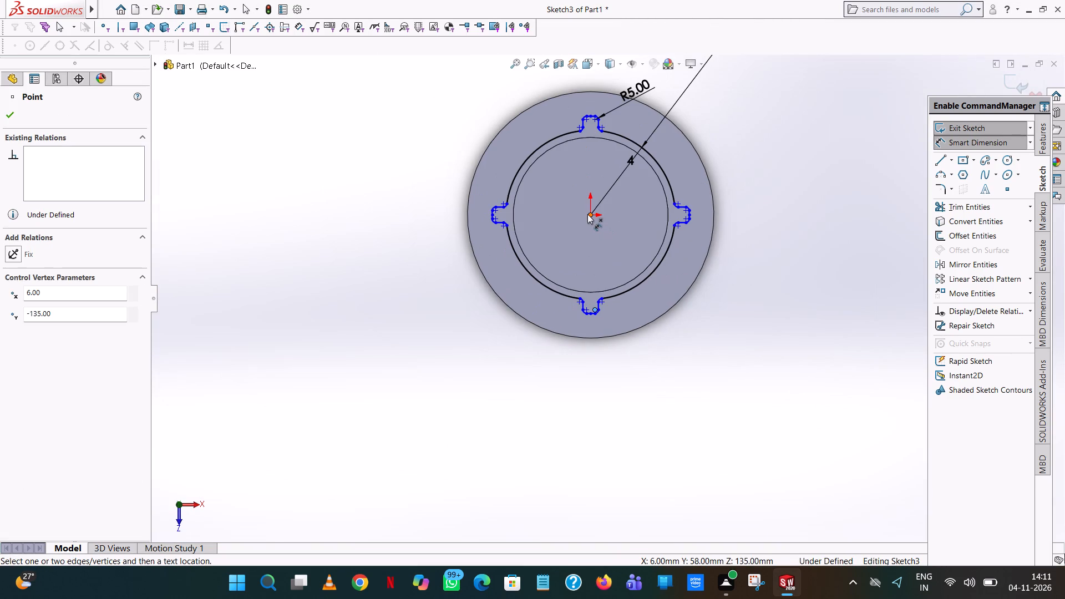
{"action": "left_click", "coordinate": [588, 214]}
{"action": "left_click", "coordinate": [817, 300]}
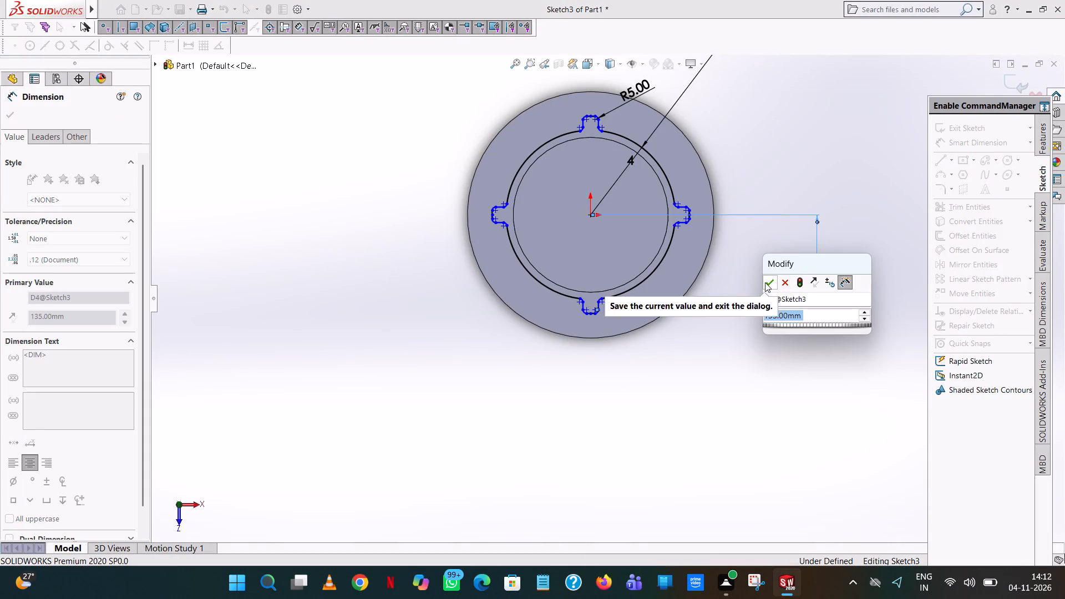
{"action": "left_click", "coordinate": [765, 282]}
{"action": "left_click", "coordinate": [754, 171]}
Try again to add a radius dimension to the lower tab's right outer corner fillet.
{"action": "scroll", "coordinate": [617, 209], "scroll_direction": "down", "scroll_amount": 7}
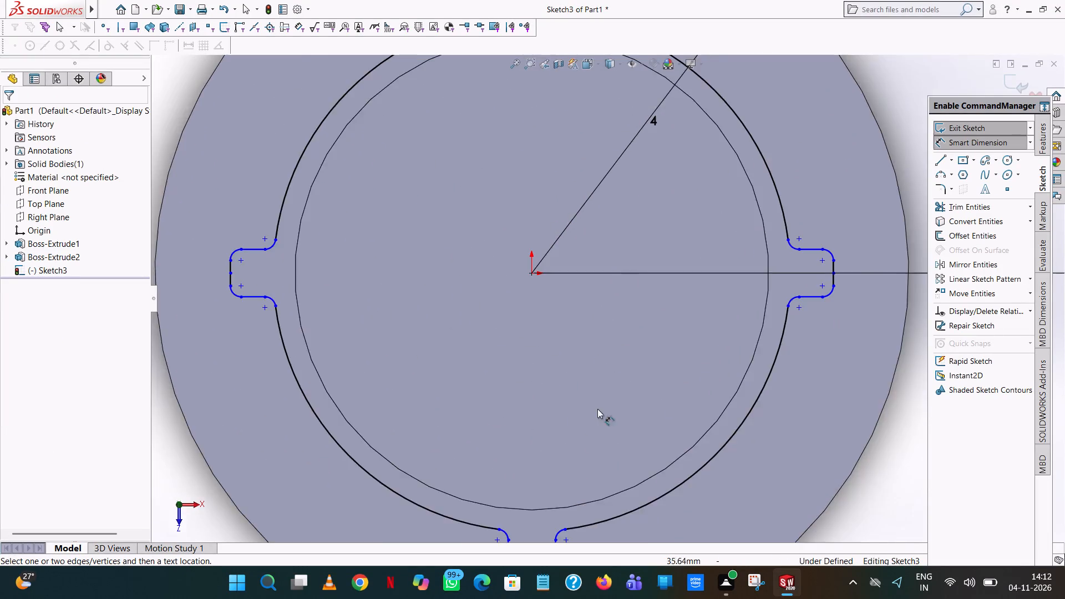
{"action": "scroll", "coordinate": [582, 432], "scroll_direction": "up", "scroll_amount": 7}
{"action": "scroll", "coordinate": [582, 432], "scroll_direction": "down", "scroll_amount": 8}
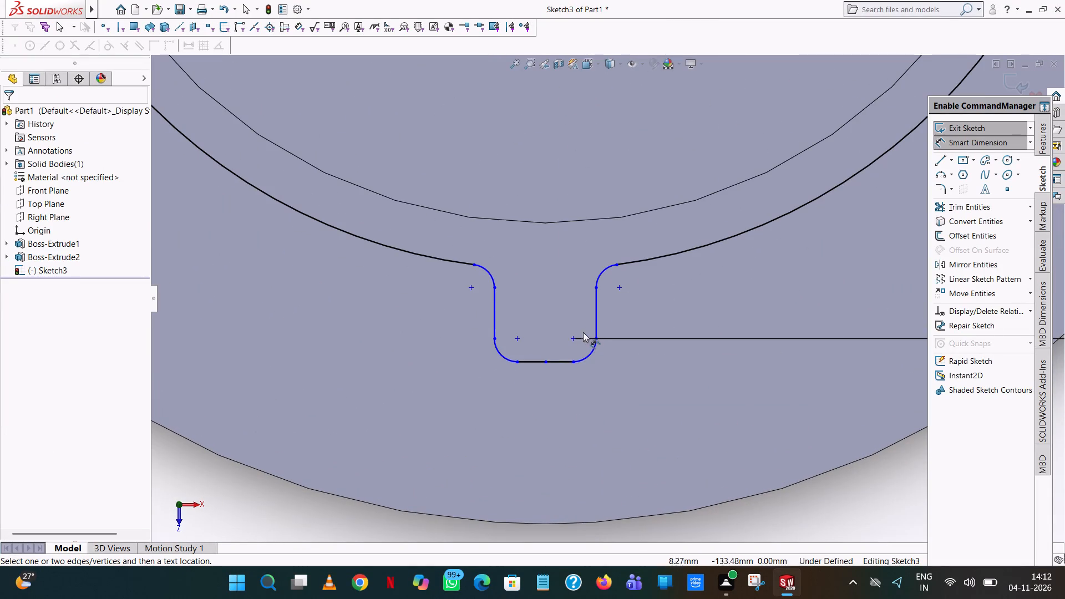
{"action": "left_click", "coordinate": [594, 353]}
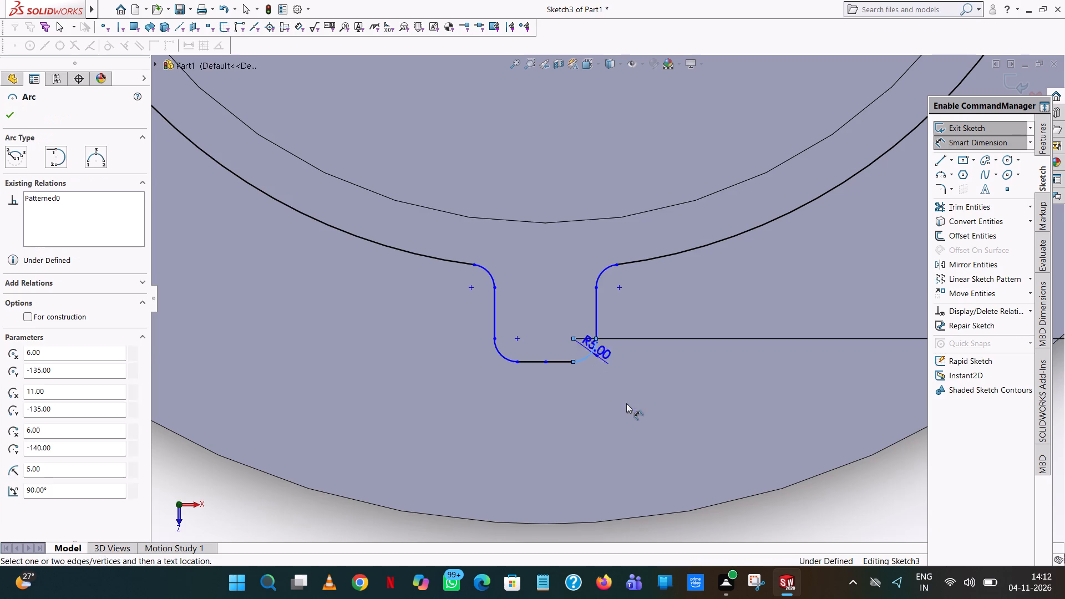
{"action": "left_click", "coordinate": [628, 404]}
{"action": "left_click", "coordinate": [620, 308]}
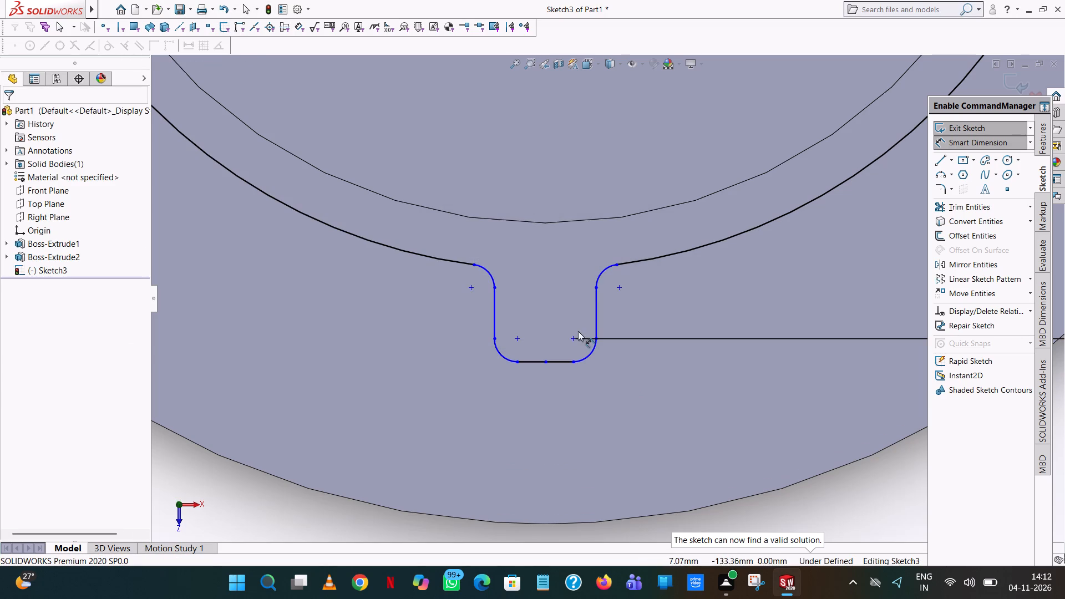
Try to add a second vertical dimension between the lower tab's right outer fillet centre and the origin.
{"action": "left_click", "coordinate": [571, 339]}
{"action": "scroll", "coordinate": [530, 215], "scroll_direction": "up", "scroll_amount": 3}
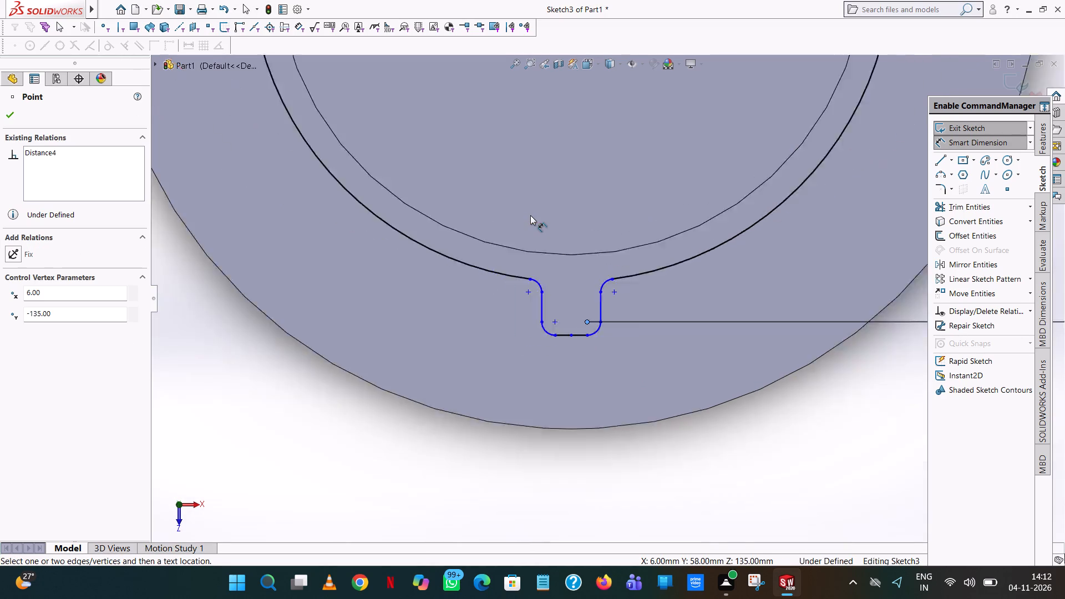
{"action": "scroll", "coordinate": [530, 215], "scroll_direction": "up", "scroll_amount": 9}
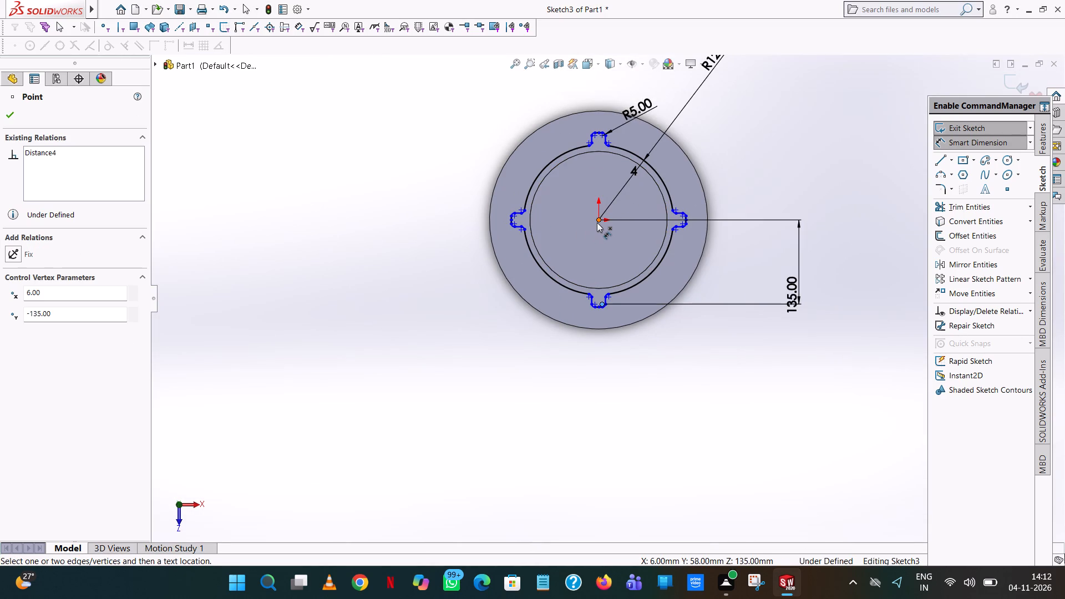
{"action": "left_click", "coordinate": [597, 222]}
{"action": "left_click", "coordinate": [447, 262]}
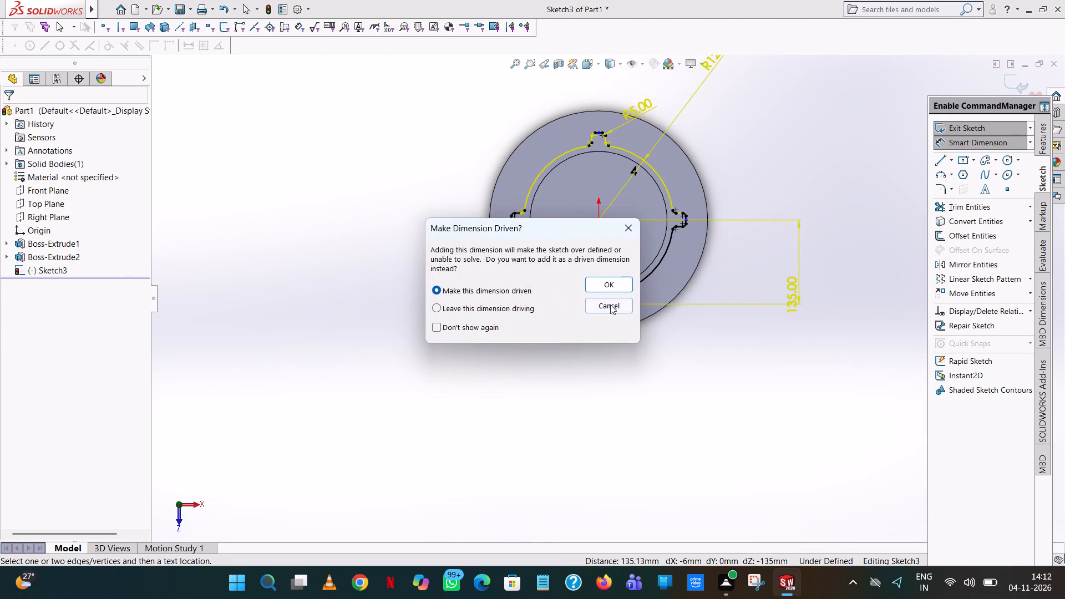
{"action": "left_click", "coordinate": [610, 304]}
Add a 12 mm horizontal dimension between the lower tab's two outer fillet centres, placed below the tab.
{"action": "scroll", "coordinate": [592, 308], "scroll_direction": "down", "scroll_amount": 13}
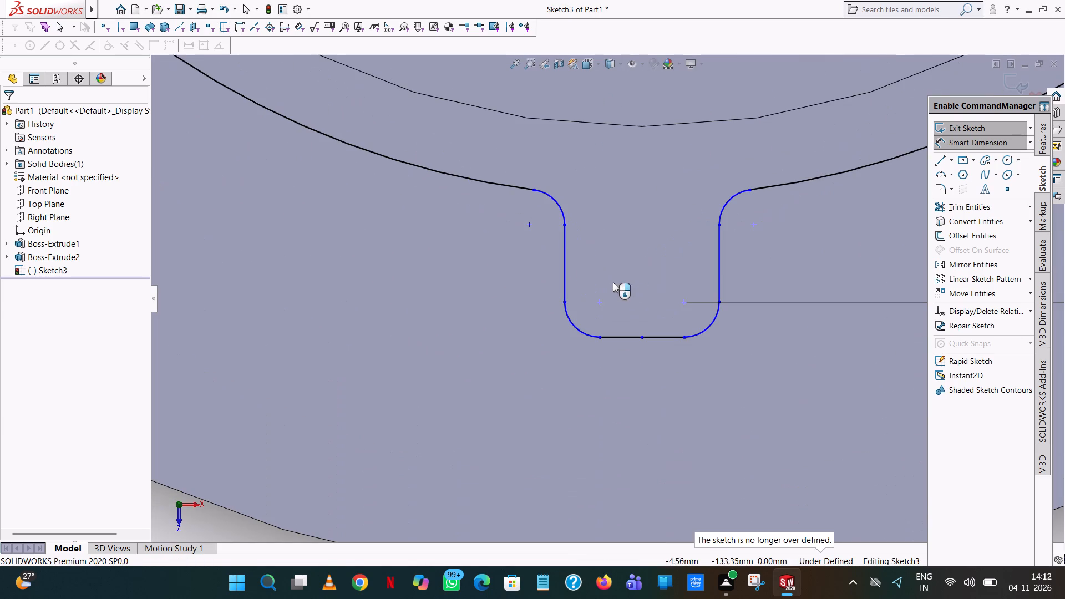
{"action": "left_click", "coordinate": [685, 302]}
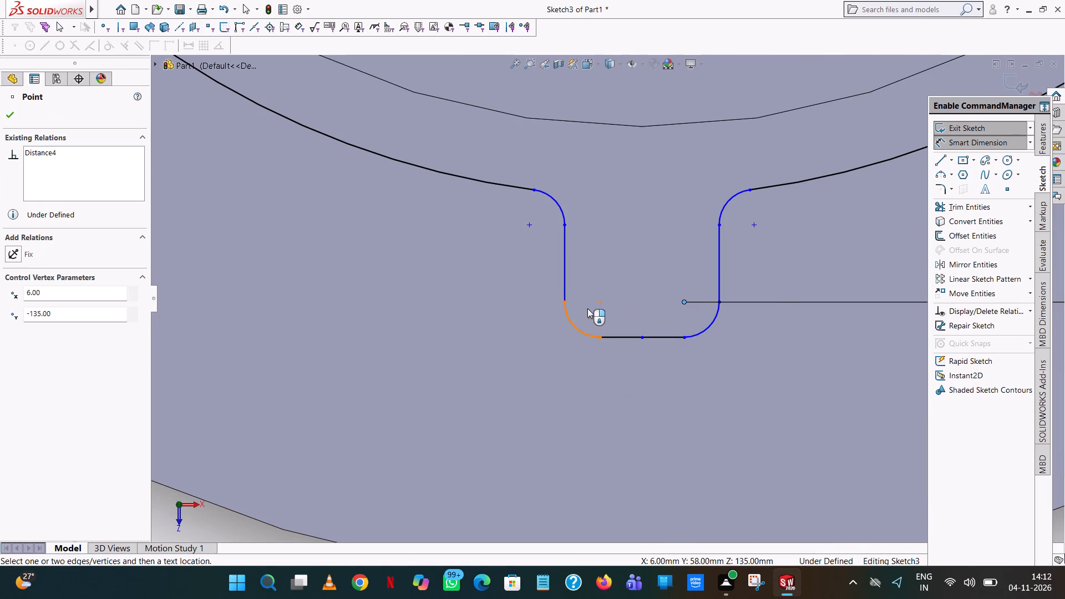
{"action": "left_click", "coordinate": [601, 303]}
{"action": "left_click", "coordinate": [620, 428]}
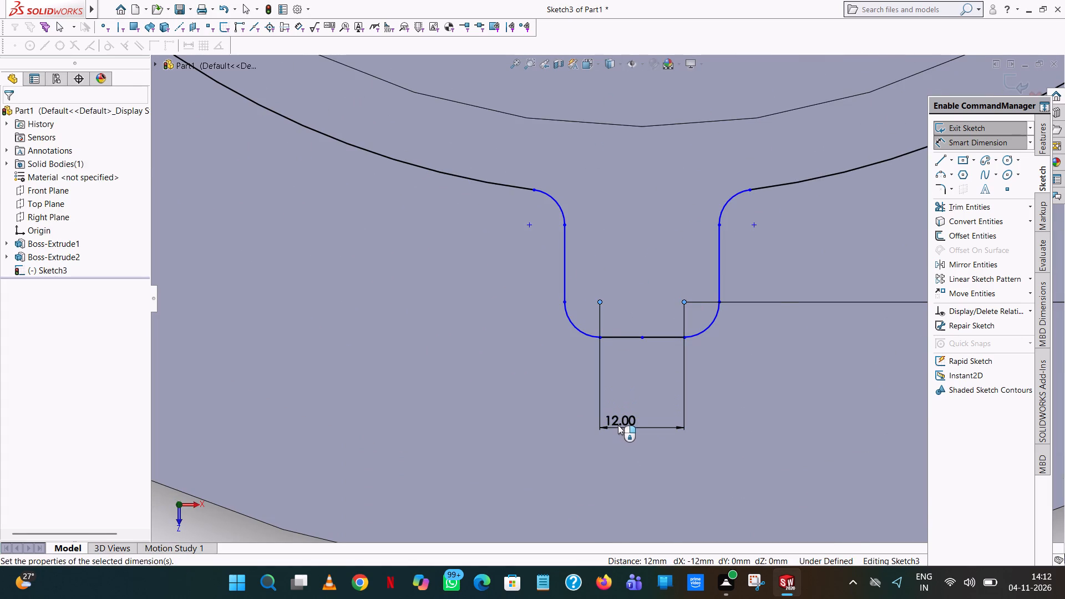
{"action": "left_click", "coordinate": [571, 413]}
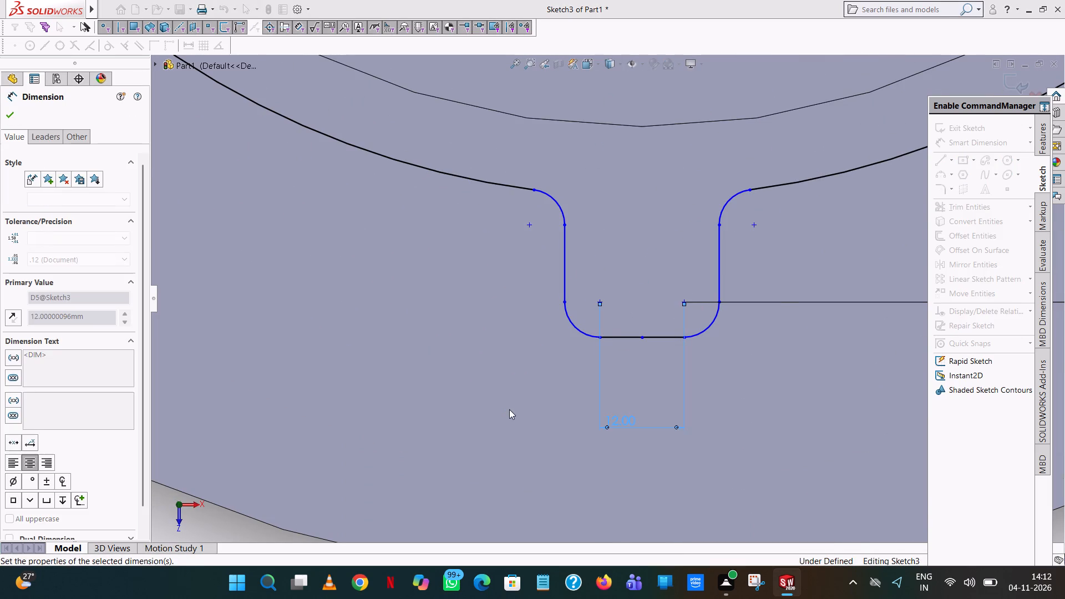
{"action": "left_click", "coordinate": [513, 402]}
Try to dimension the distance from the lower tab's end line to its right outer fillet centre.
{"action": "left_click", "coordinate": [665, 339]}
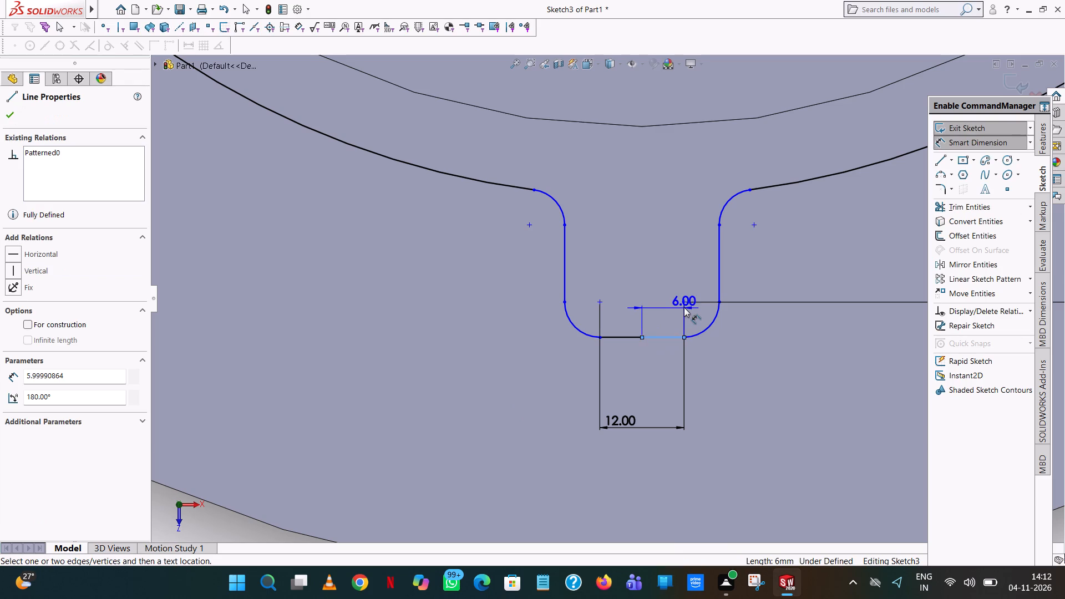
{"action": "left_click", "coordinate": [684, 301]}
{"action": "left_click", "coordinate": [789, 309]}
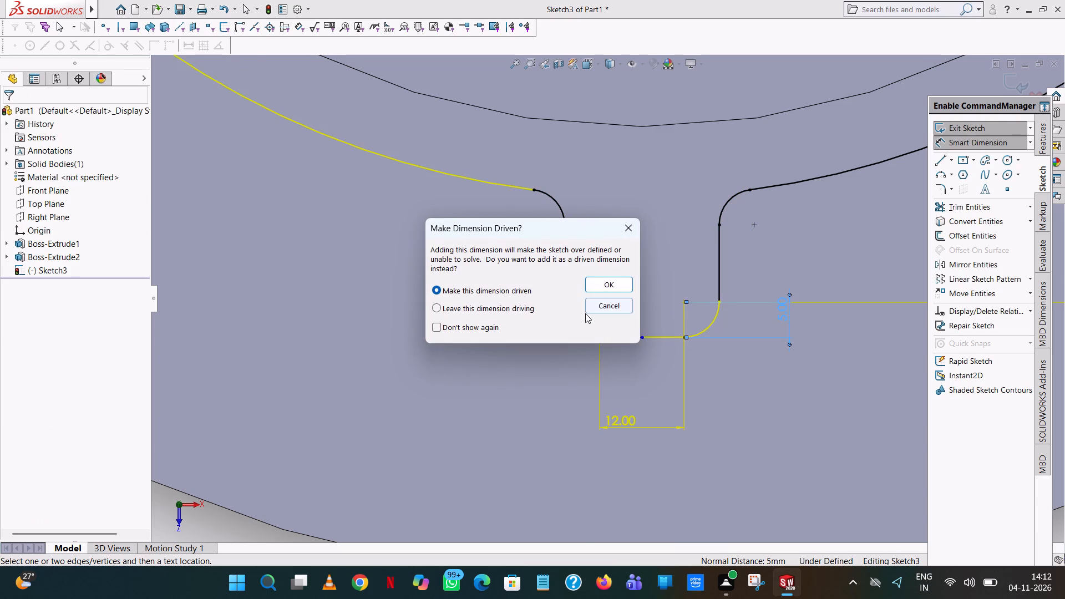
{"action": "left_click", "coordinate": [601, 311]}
Add a 6 mm horizontal dimension between the lower tab's right outer fillet centre and the origin, placed below the tab.
{"action": "left_click", "coordinate": [684, 300]}
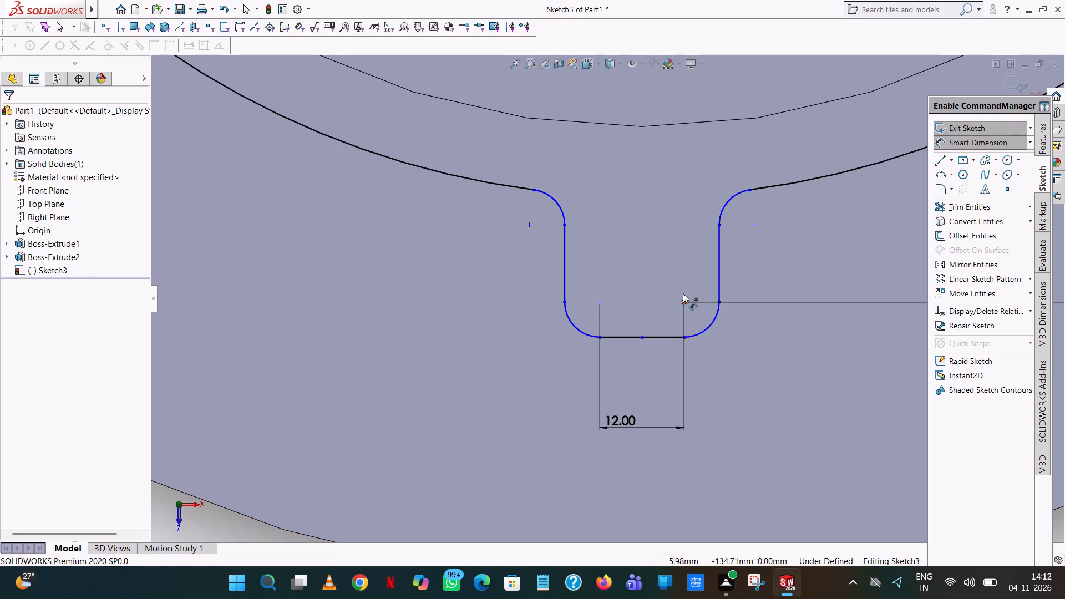
{"action": "scroll", "coordinate": [702, 109], "scroll_direction": "up", "scroll_amount": 10}
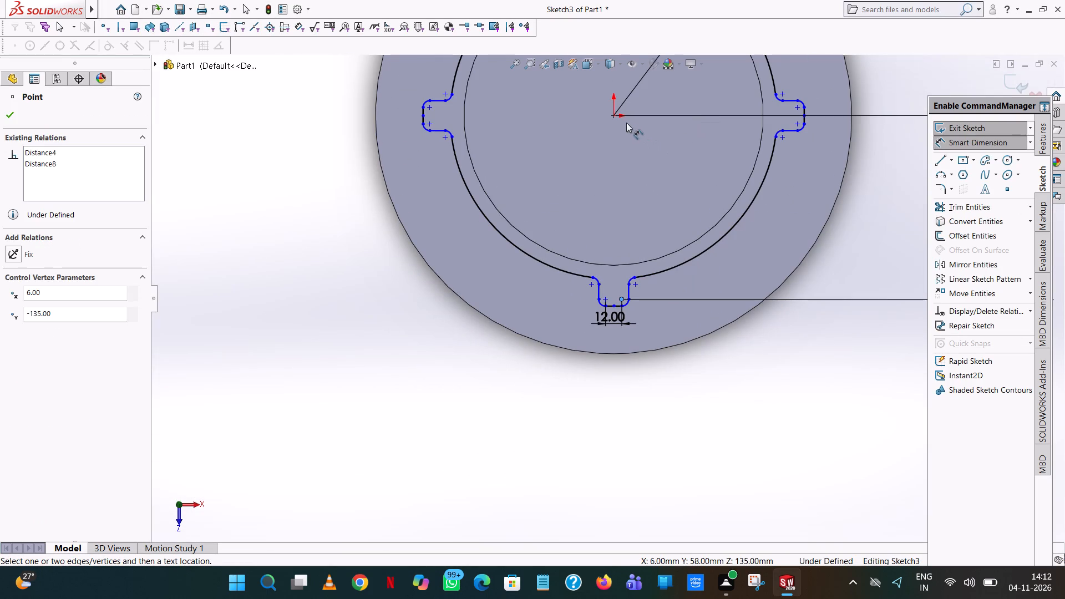
{"action": "left_click", "coordinate": [613, 113]}
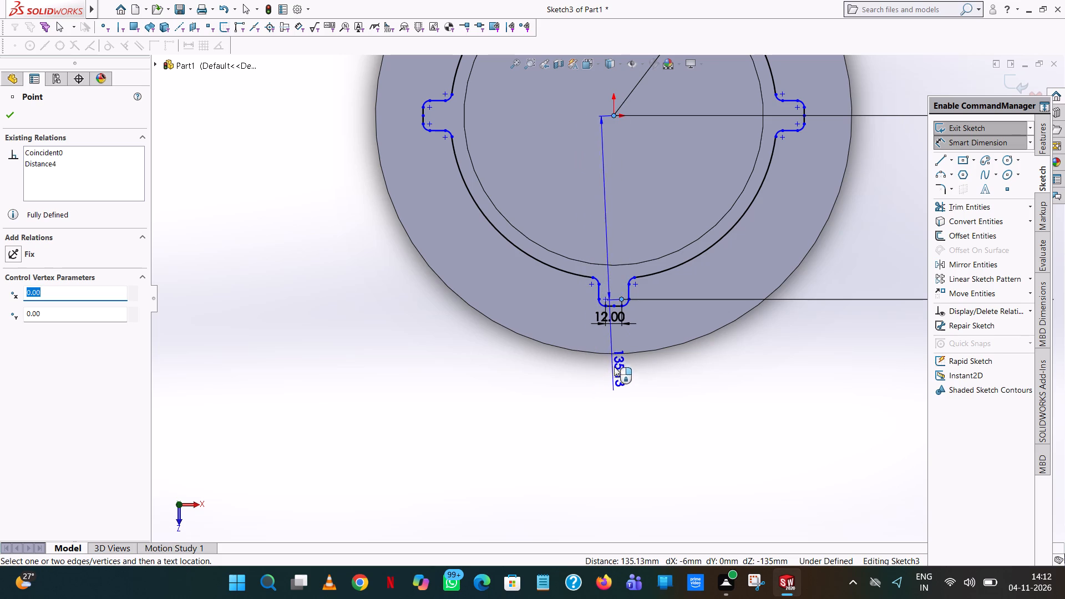
{"action": "left_click", "coordinate": [620, 363]}
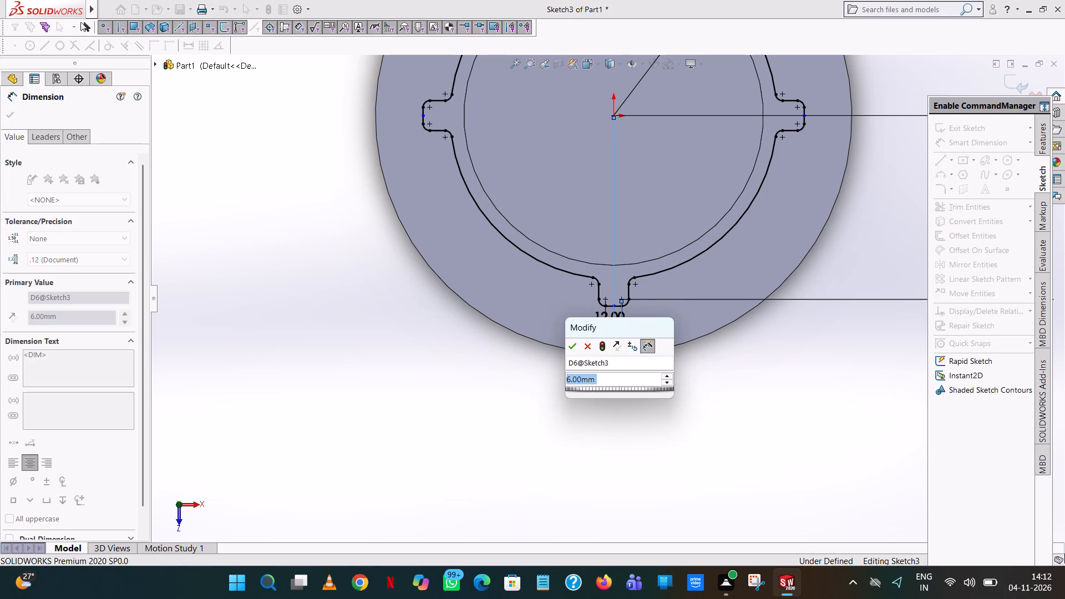
{"action": "left_click", "coordinate": [572, 349]}
{"action": "left_click", "coordinate": [773, 428]}
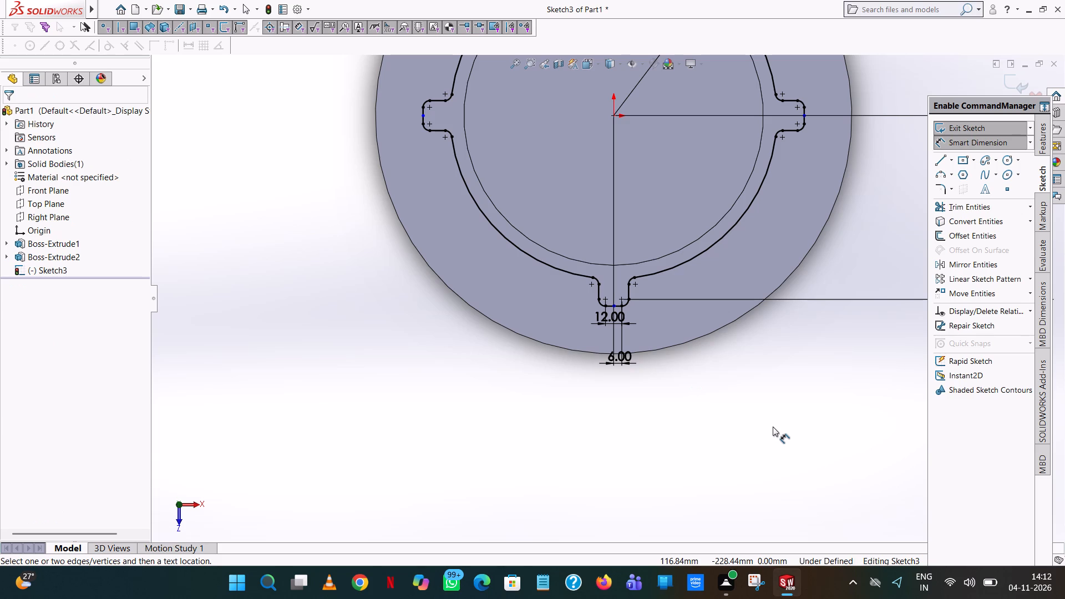
Add a 140 mm vertical dimension between the midpoint of the upper tab's end line and the origin.
{"action": "scroll", "coordinate": [712, 275], "scroll_direction": "up", "scroll_amount": 3}
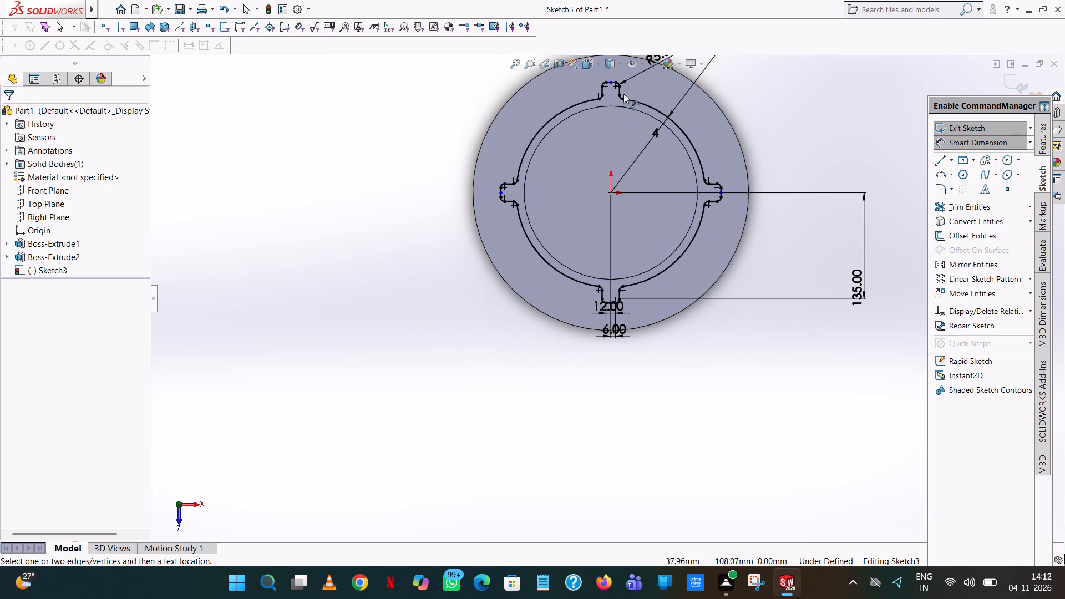
{"action": "scroll", "coordinate": [622, 92], "scroll_direction": "down", "scroll_amount": 8}
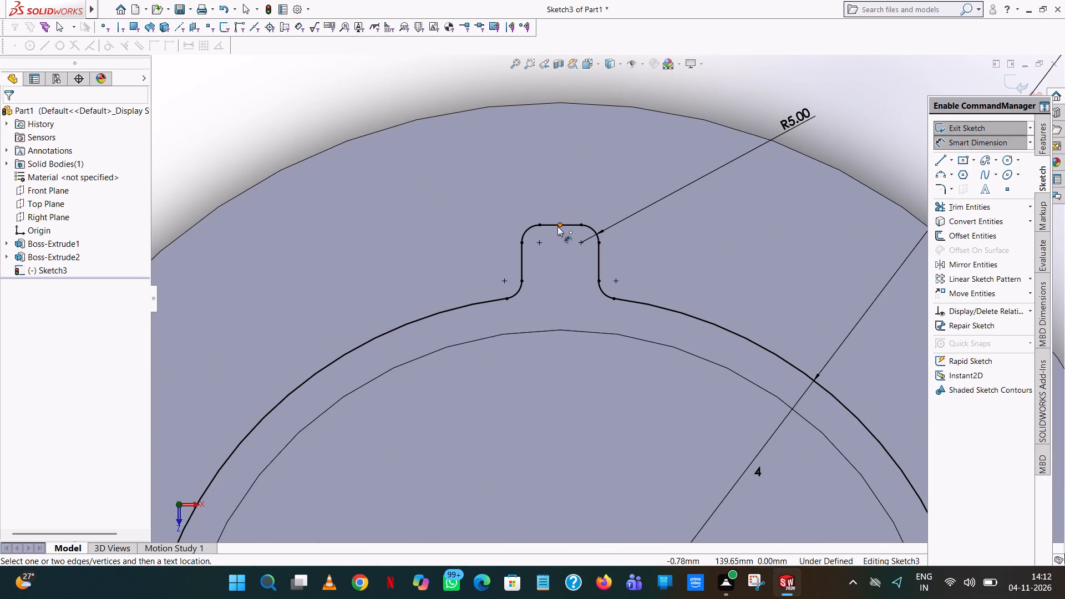
{"action": "left_click", "coordinate": [559, 225]}
{"action": "scroll", "coordinate": [571, 420], "scroll_direction": "up", "scroll_amount": 12}
{"action": "scroll", "coordinate": [584, 409], "scroll_direction": "down", "scroll_amount": 3}
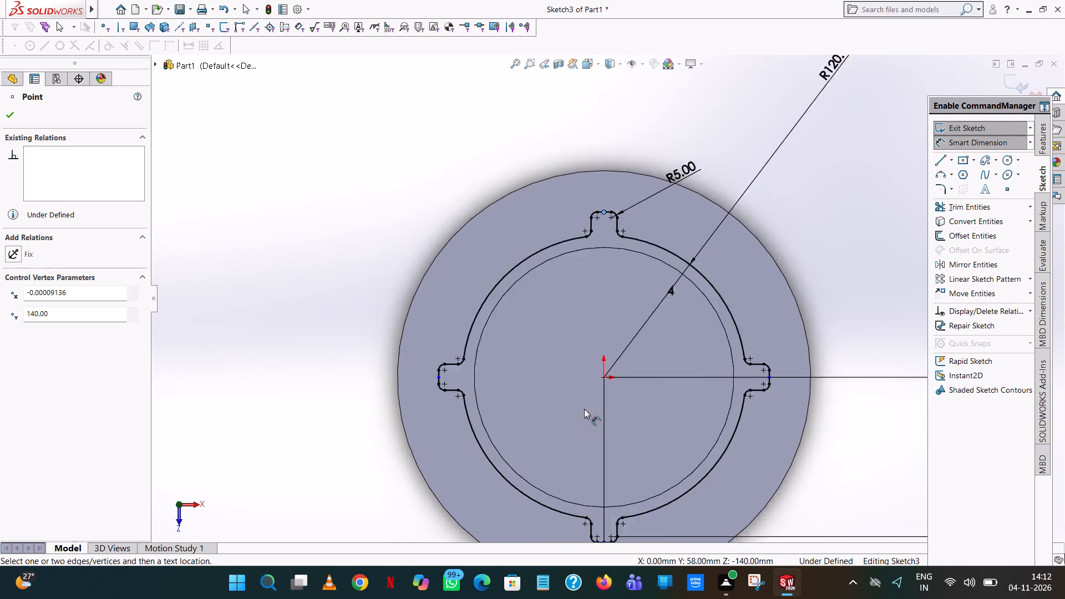
{"action": "scroll", "coordinate": [584, 409], "scroll_direction": "down", "scroll_amount": 2}
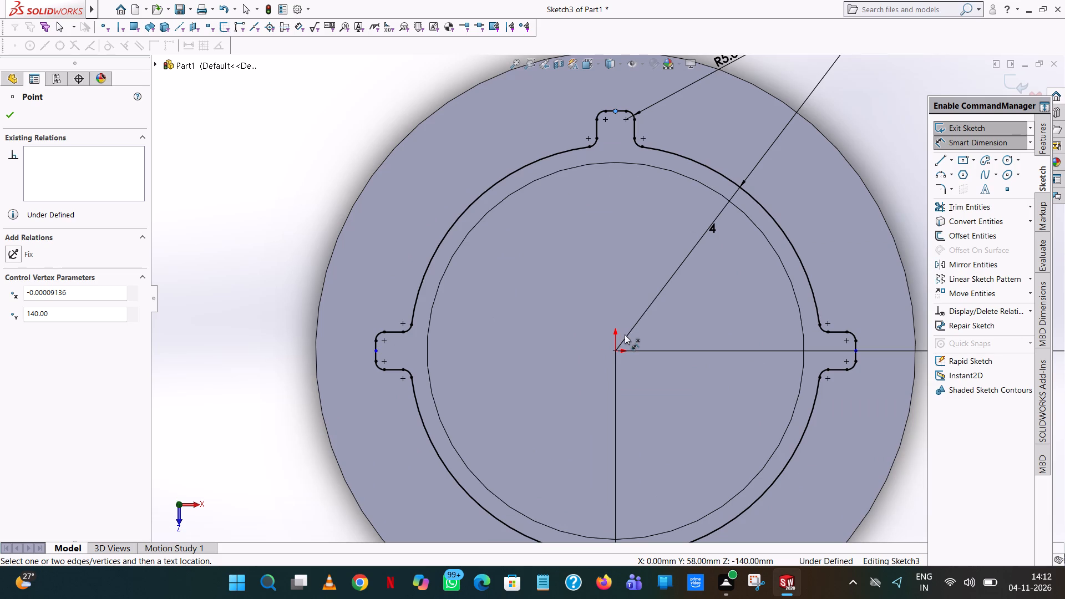
{"action": "scroll", "coordinate": [630, 334], "scroll_direction": "down", "scroll_amount": 8}
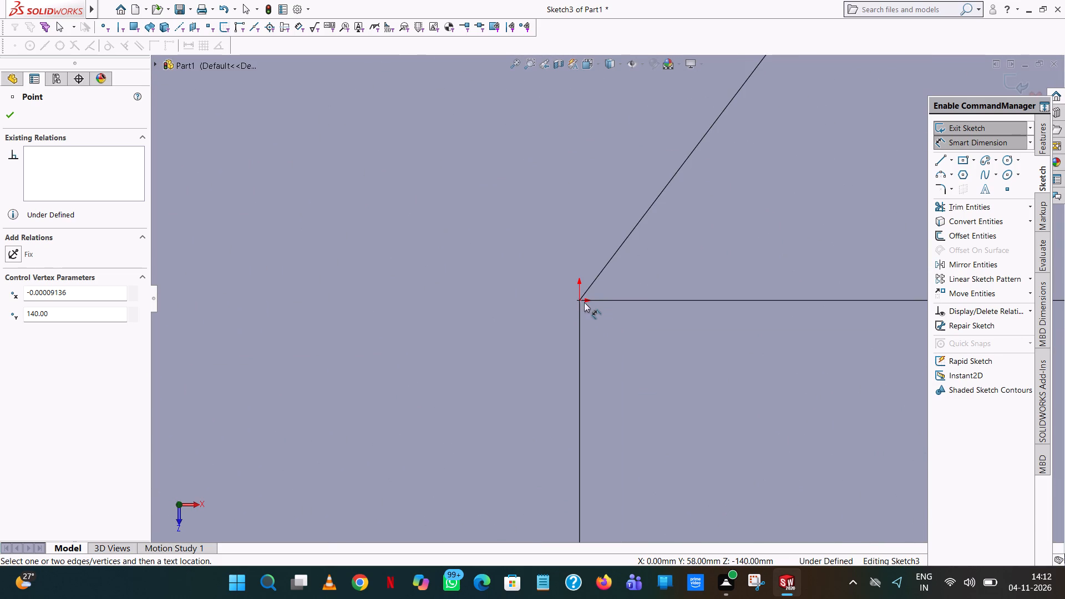
{"action": "left_click", "coordinate": [580, 303]}
{"action": "left_click", "coordinate": [501, 303]}
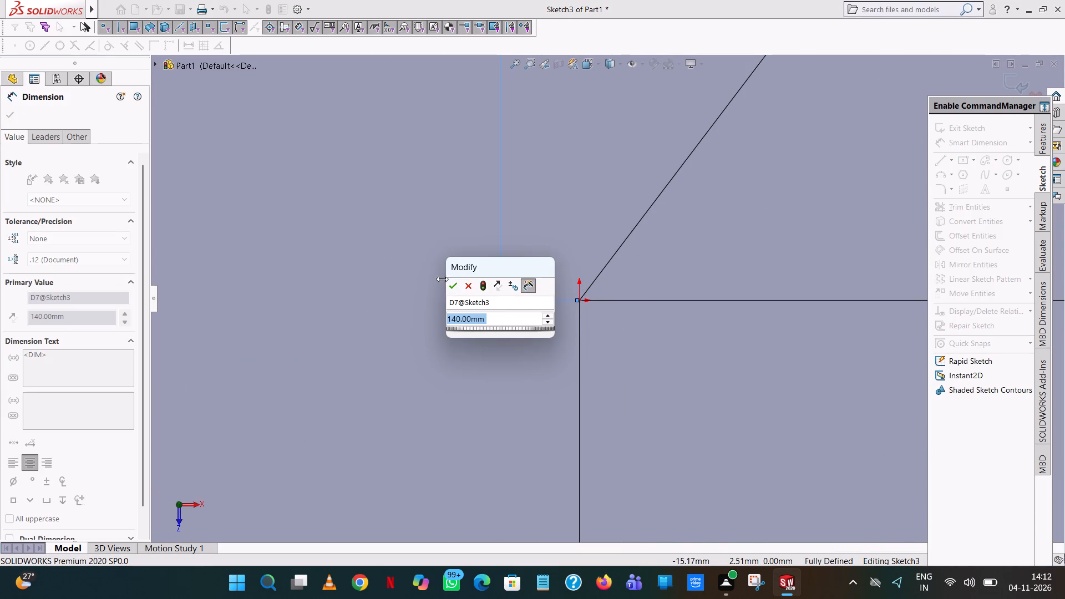
{"action": "left_click", "coordinate": [451, 290]}
{"action": "left_click", "coordinate": [401, 303]}
{"action": "scroll", "coordinate": [455, 275], "scroll_direction": "up", "scroll_amount": 9}
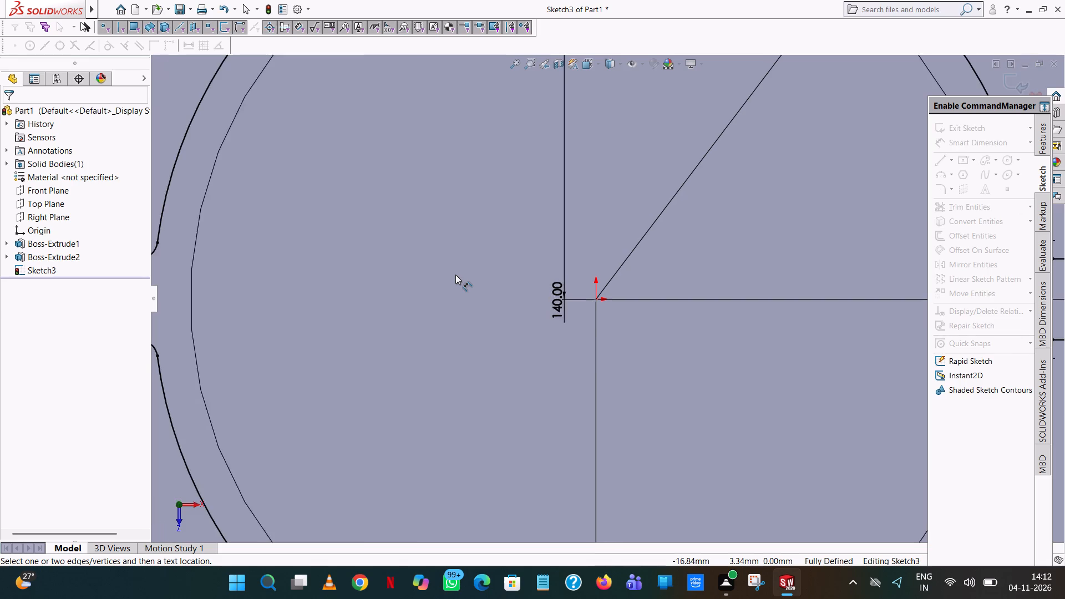
{"action": "scroll", "coordinate": [455, 275], "scroll_direction": "up", "scroll_amount": 6}
{"action": "scroll", "coordinate": [517, 271], "scroll_direction": "up", "scroll_amount": 2}
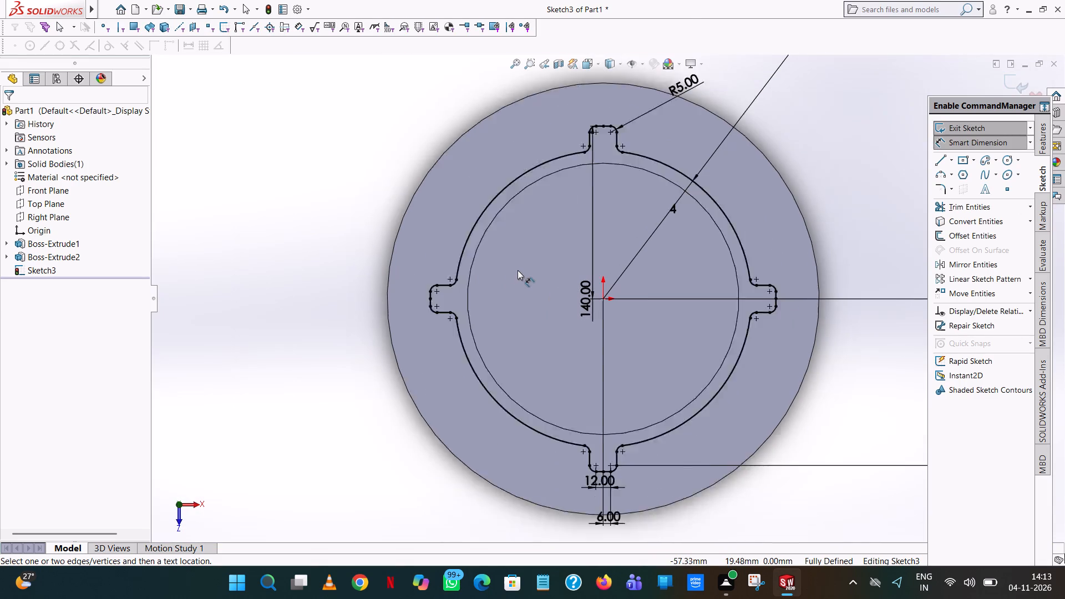
{"action": "scroll", "coordinate": [518, 270], "scroll_direction": "up", "scroll_amount": 1}
{"action": "left_click", "coordinate": [361, 298]}
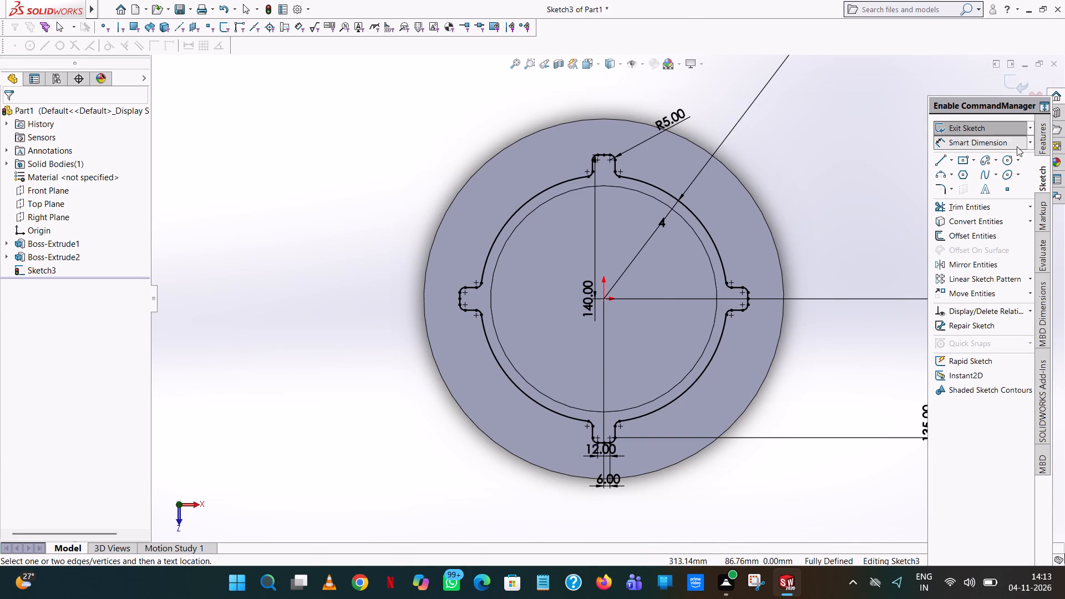
Extrude the four-tab profile 8 mm upward from the top of the boss, merged with the body.
{"action": "left_click", "coordinate": [1038, 133]}
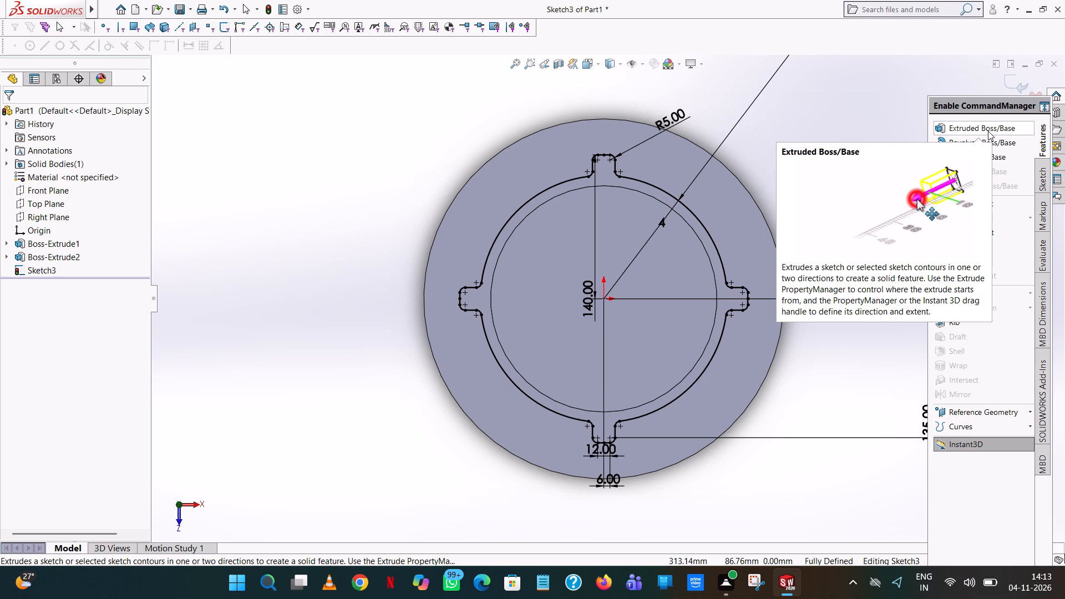
{"action": "left_click", "coordinate": [988, 131]}
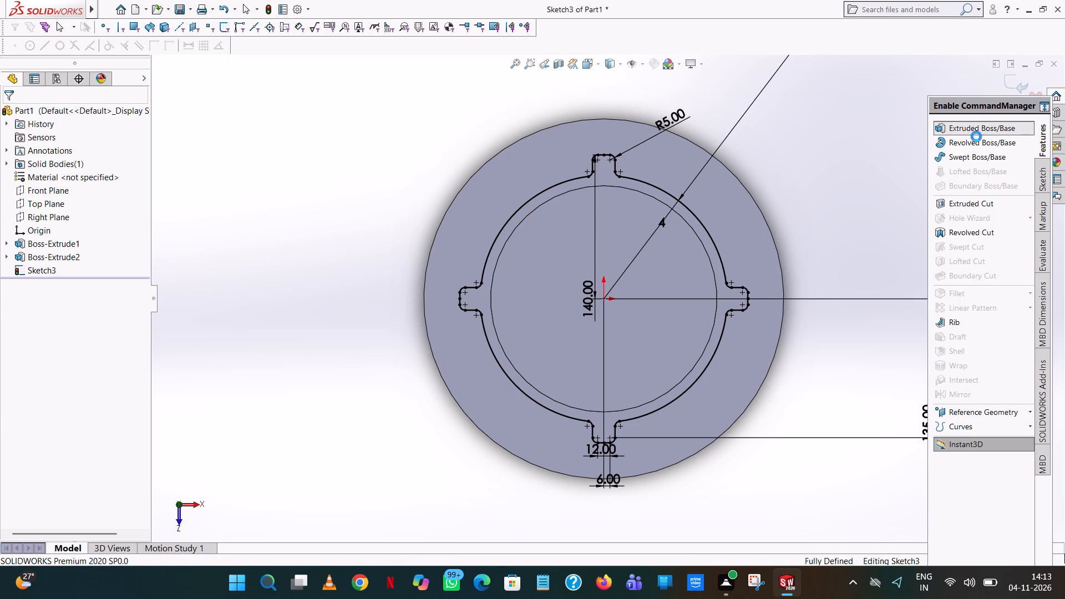
{"action": "scroll", "coordinate": [828, 255], "scroll_direction": "up", "scroll_amount": 1}
{"action": "middle_click_drag", "start_coordinate": [828, 255], "coordinate": [840, 47]}
{"action": "scroll", "coordinate": [833, 176], "scroll_direction": "up", "scroll_amount": 1}
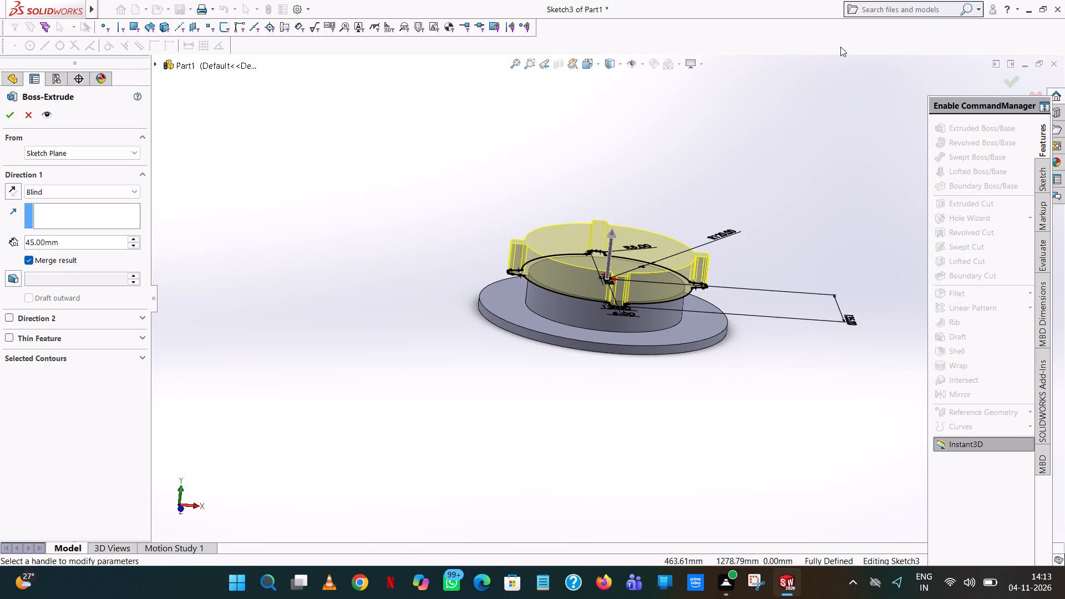
{"action": "double_click", "coordinate": [62, 241]}
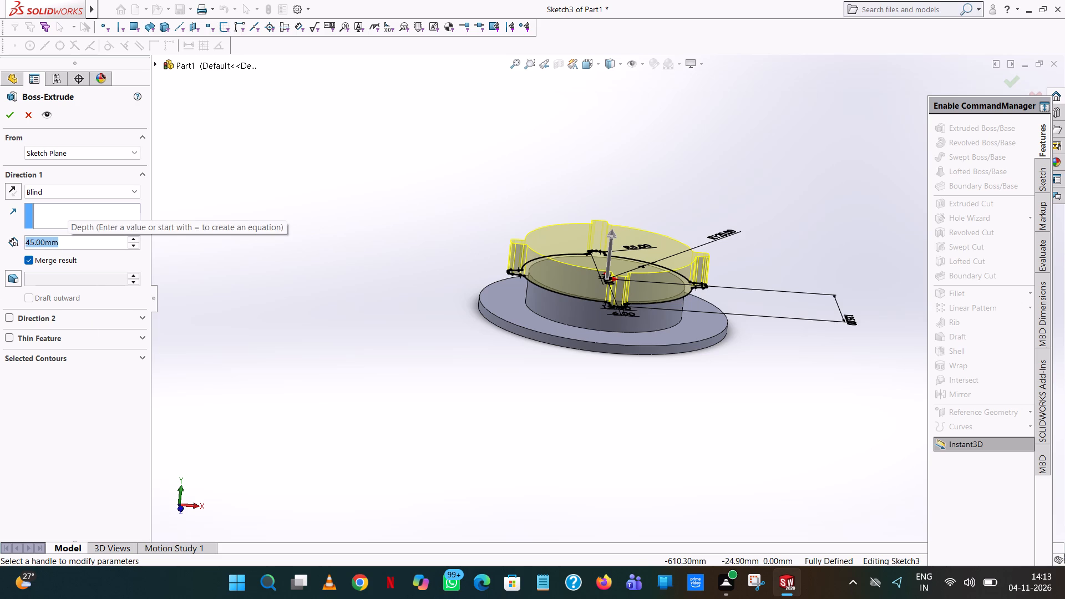
{"action": "key", "text": "8"}
{"action": "key", "text": "Return"}
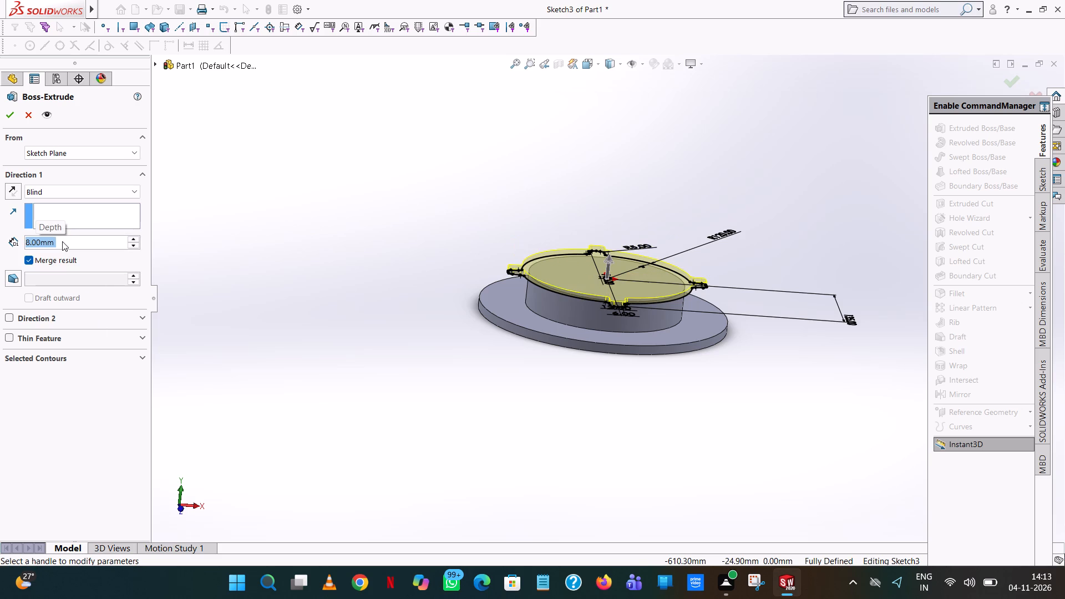
{"action": "left_click", "coordinate": [14, 109]}
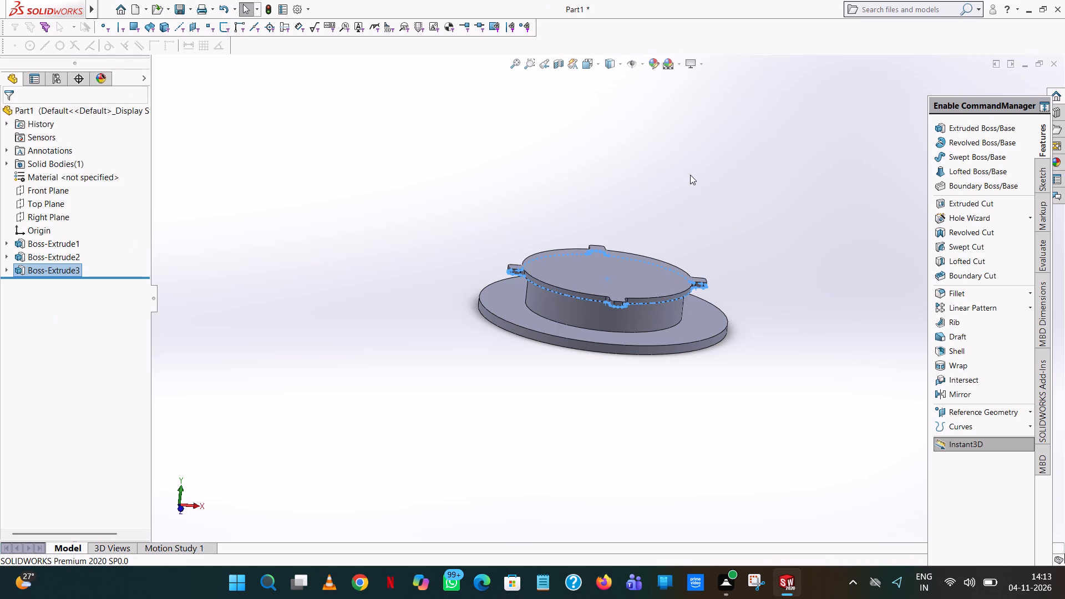
{"action": "left_click", "coordinate": [691, 175]}
Start an extruded-cut sketch on the base disc's upper face and orient it to the top view.
{"action": "middle_click_drag", "start_coordinate": [699, 177], "coordinate": [693, 206]}
{"action": "scroll", "coordinate": [708, 133], "scroll_direction": "up", "scroll_amount": 1}
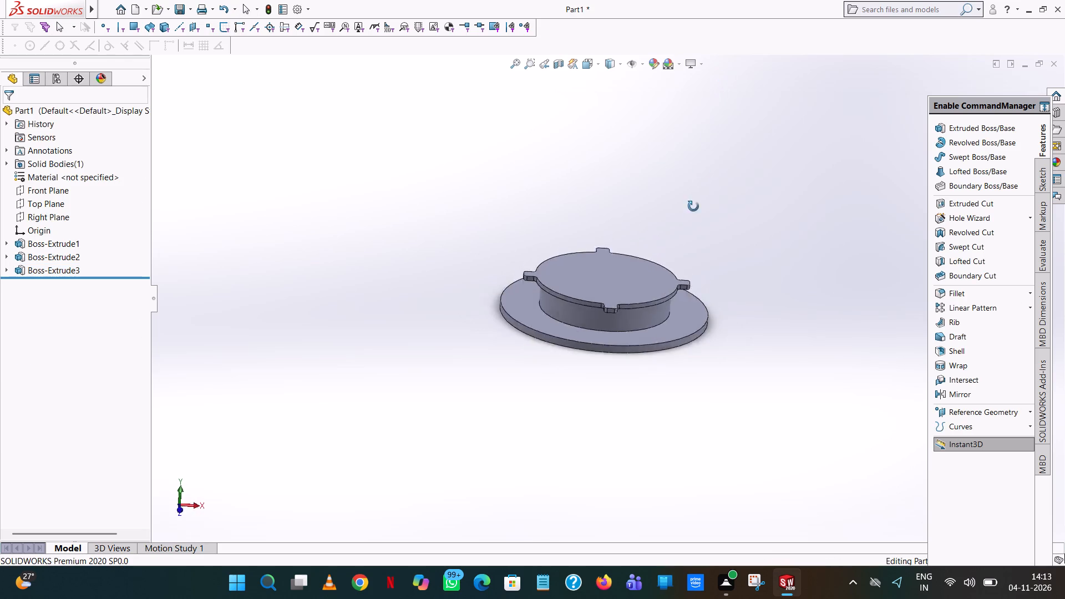
{"action": "middle_click_drag", "start_coordinate": [693, 206], "coordinate": [679, 331]}
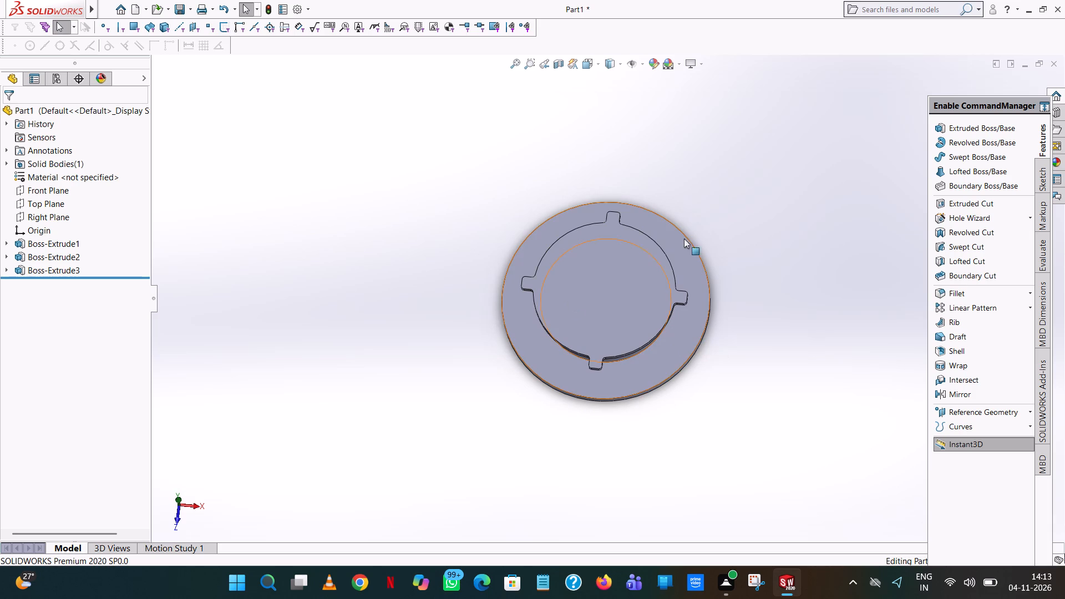
{"action": "middle_click_drag", "start_coordinate": [759, 210], "coordinate": [793, 110]}
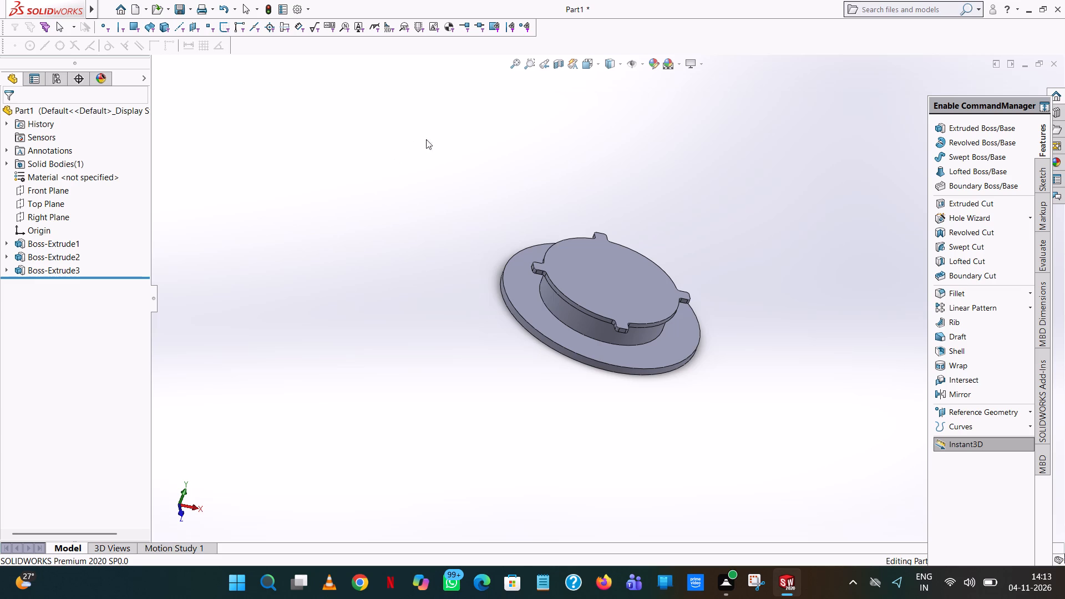
{"action": "left_click", "coordinate": [970, 202]}
{"action": "left_click", "coordinate": [683, 339]}
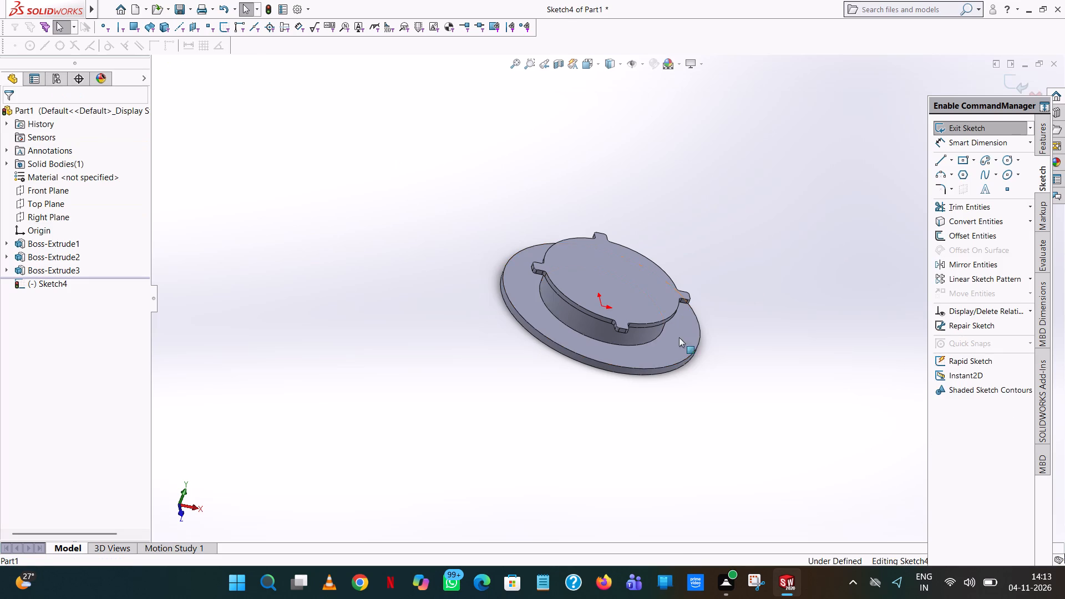
{"action": "left_click", "coordinate": [599, 64]}
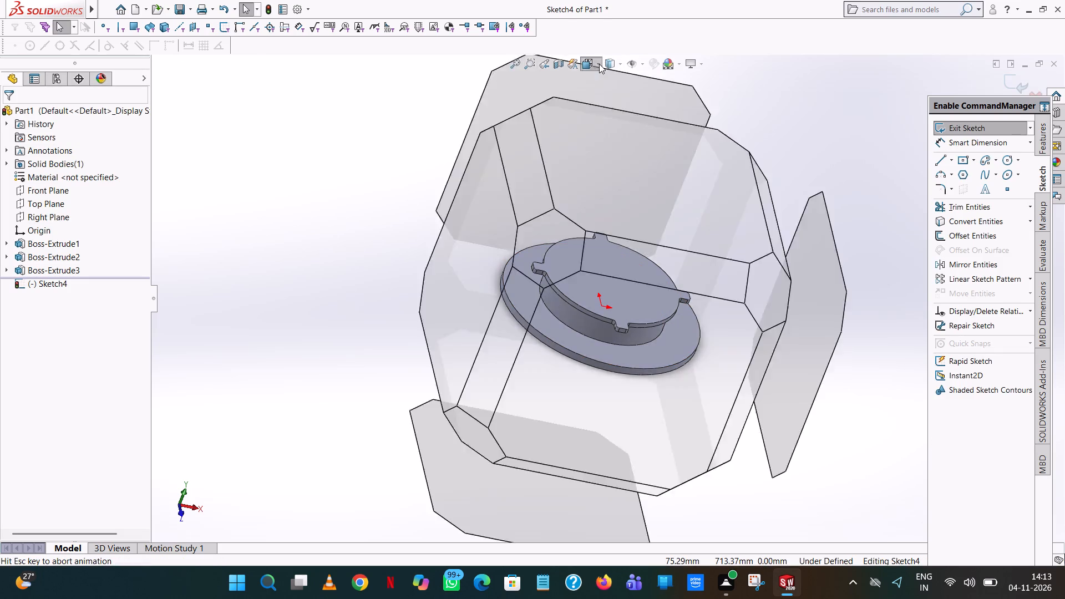
{"action": "left_click", "coordinate": [653, 129]}
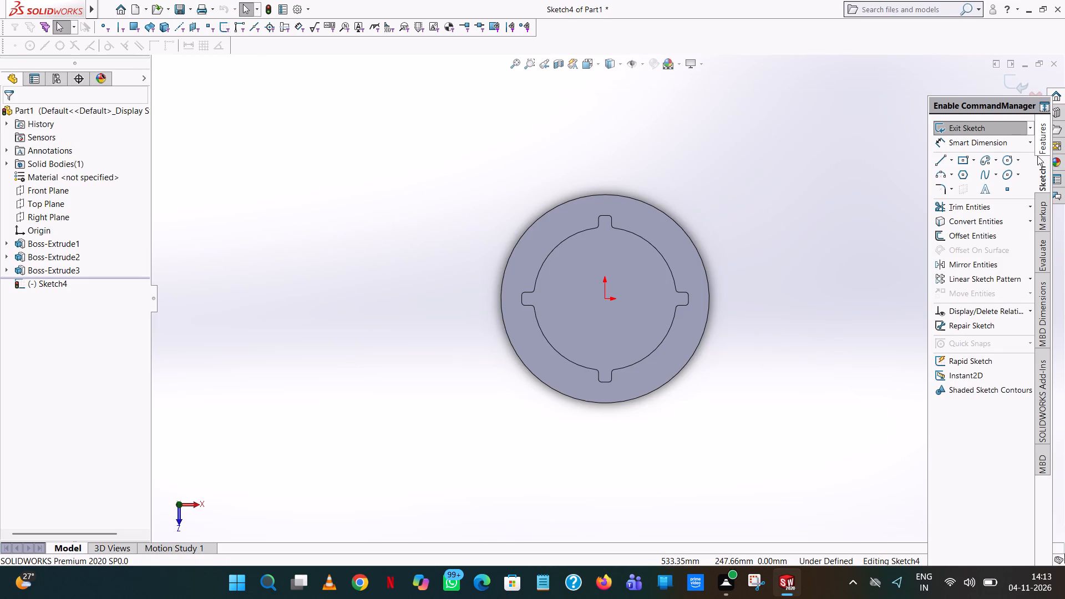
Sketch a circle of 160 mm radius centred on the origin on the base disc's face.
{"action": "left_click", "coordinate": [1008, 159]}
{"action": "left_click", "coordinate": [603, 298]}
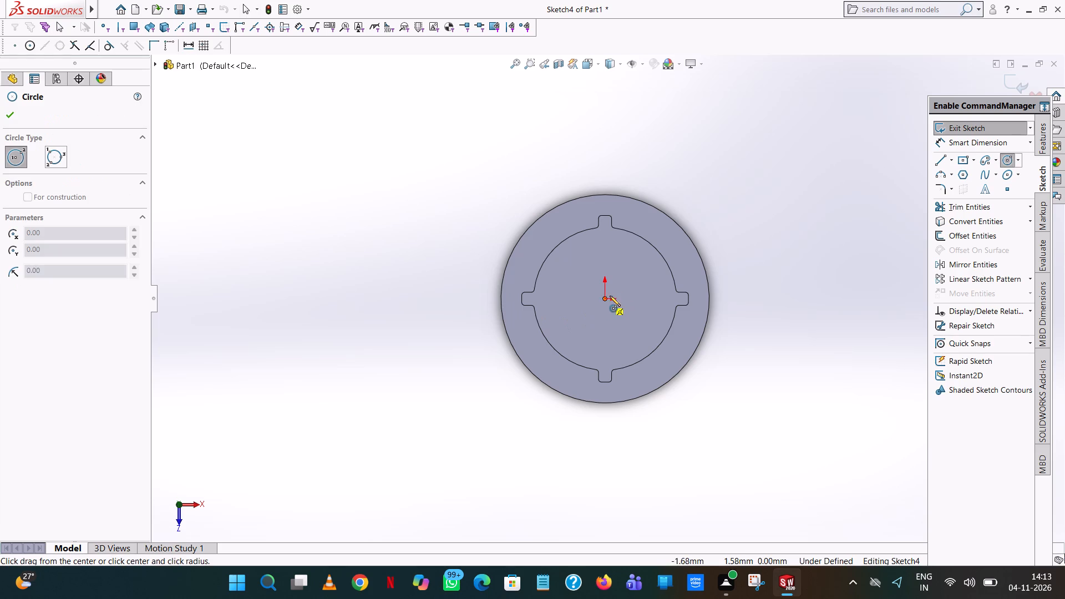
{"action": "scroll", "coordinate": [666, 257], "scroll_direction": "down", "scroll_amount": 3}
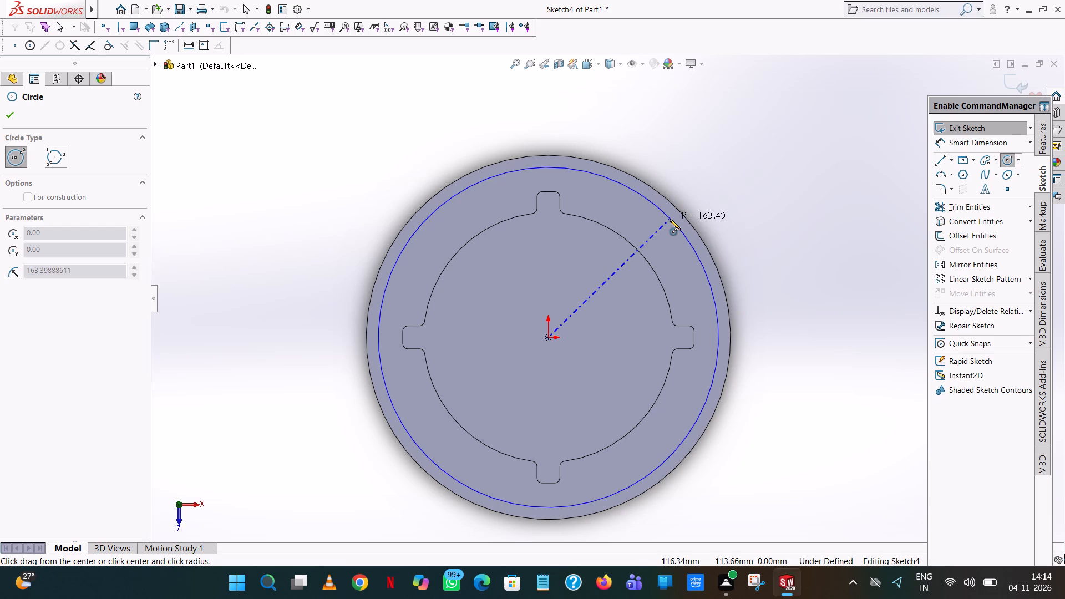
{"action": "left_click", "coordinate": [670, 219]}
{"action": "type", "text": "160"}
{"action": "key", "text": "Return"}
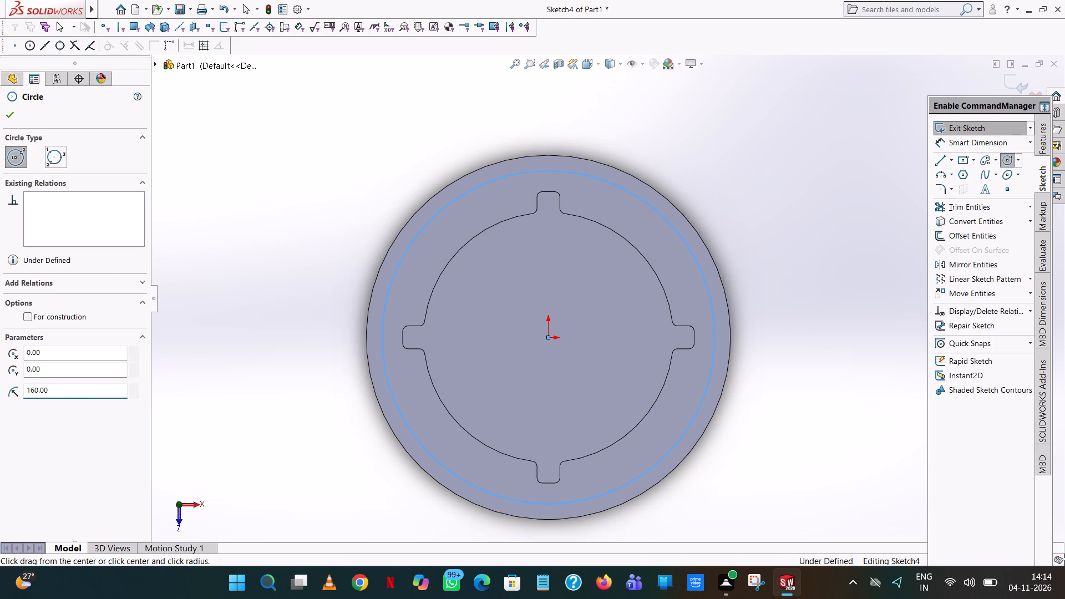
{"action": "right_click", "coordinate": [670, 219]}
{"action": "left_click", "coordinate": [716, 229]}
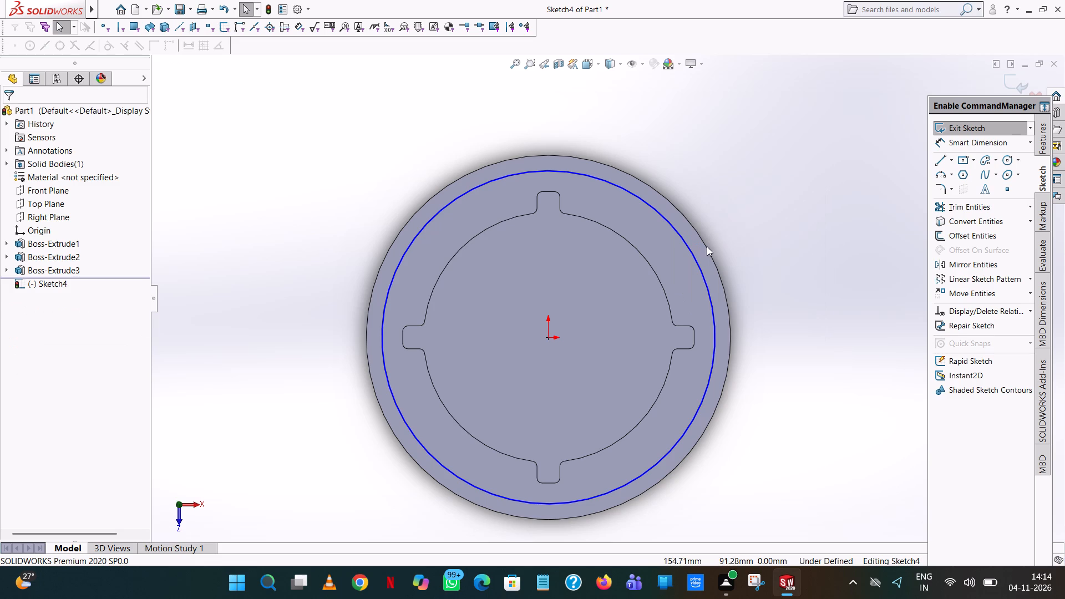
{"action": "left_click", "coordinate": [752, 261]}
Start another circle in the cut sketch on the base disc.
{"action": "left_click", "coordinate": [1009, 156]}
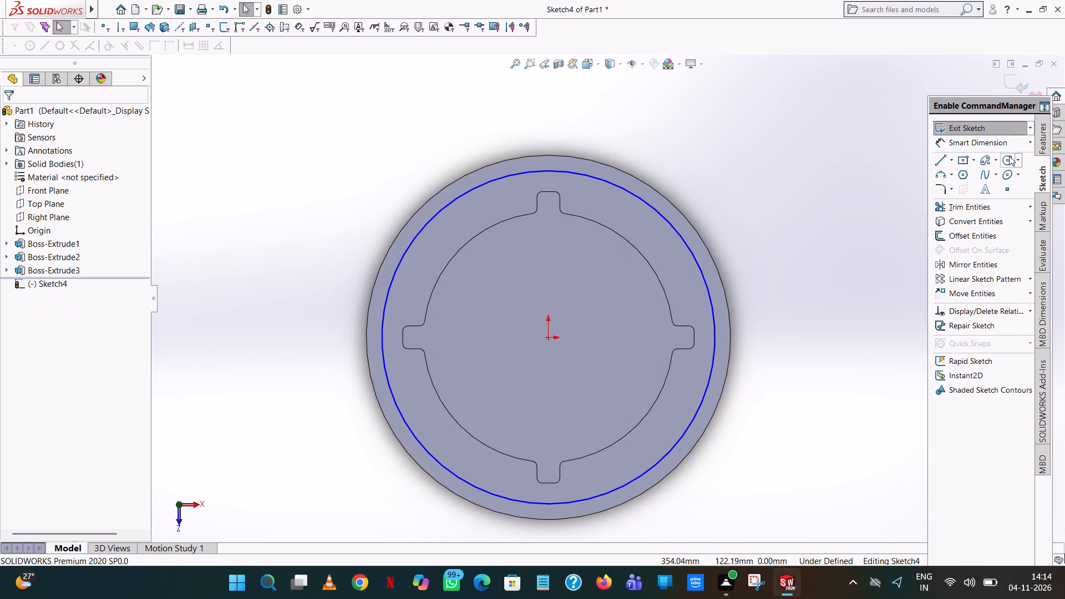
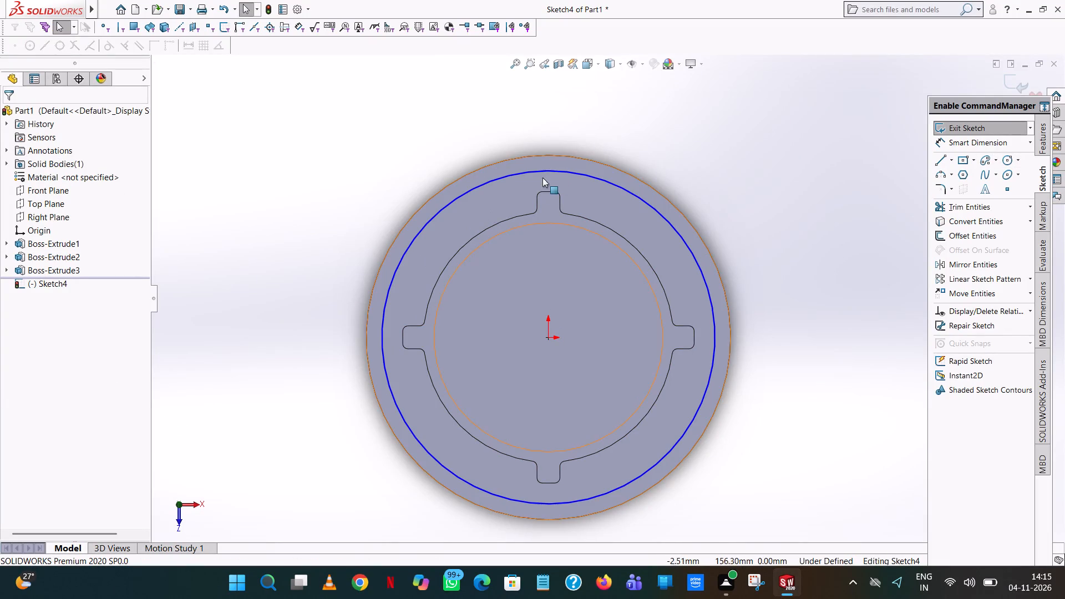
Sketch a small circle centred on the top quadrant point of the 160 mm radius circle.
{"action": "left_click", "coordinate": [1004, 158]}
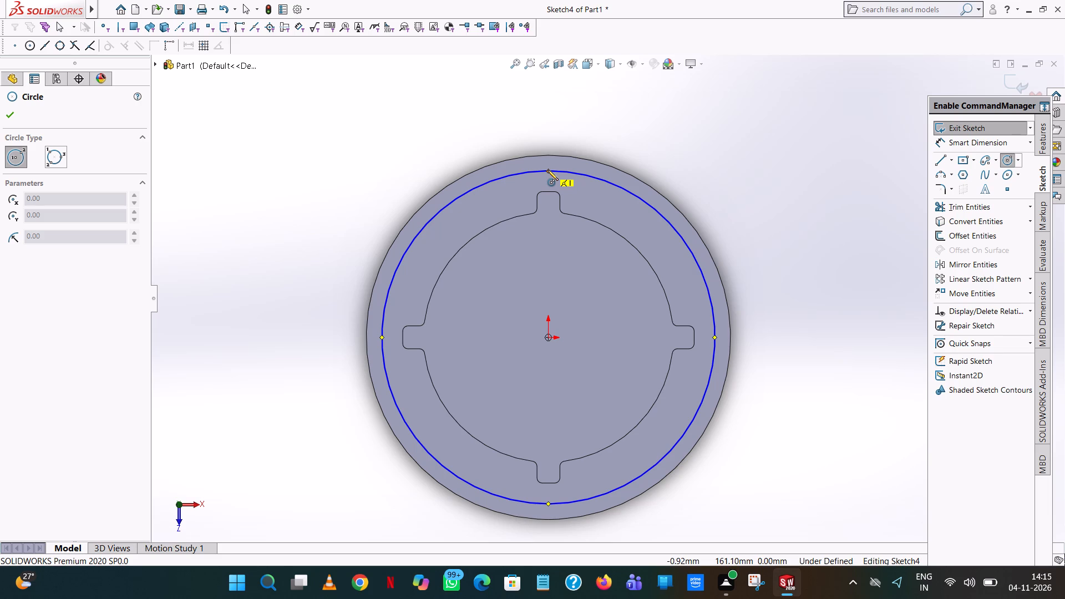
{"action": "scroll", "coordinate": [547, 170], "scroll_direction": "down", "scroll_amount": 7}
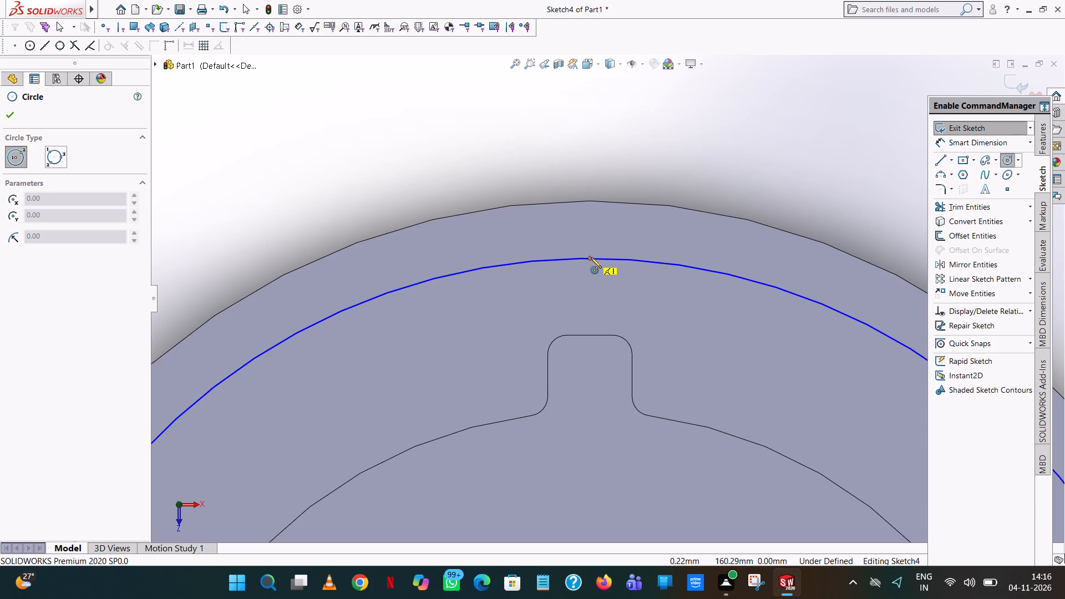
{"action": "left_click", "coordinate": [591, 257]}
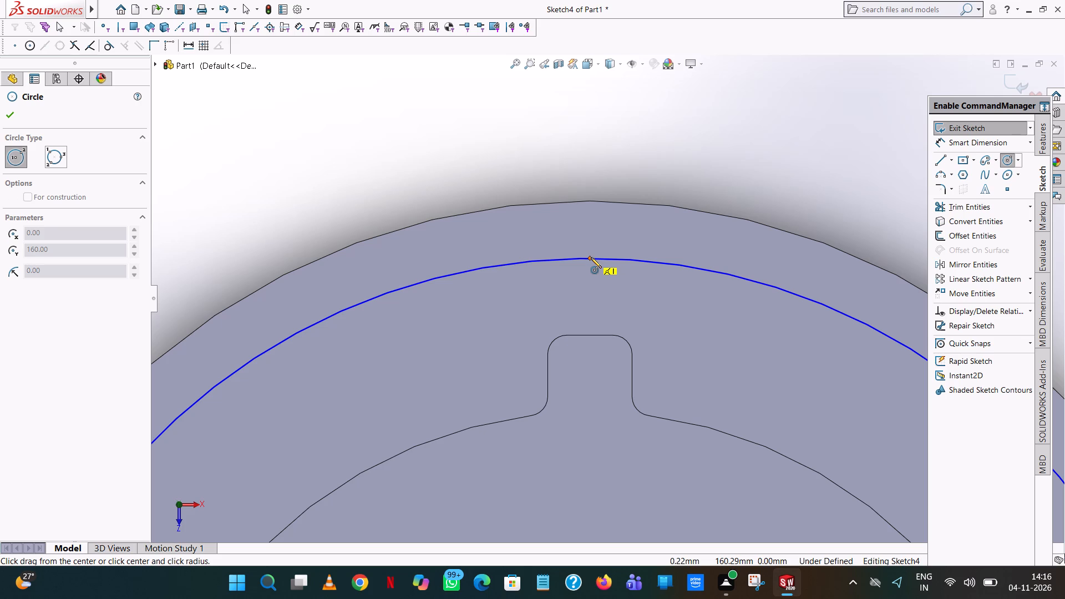
{"action": "left_click", "coordinate": [591, 257]}
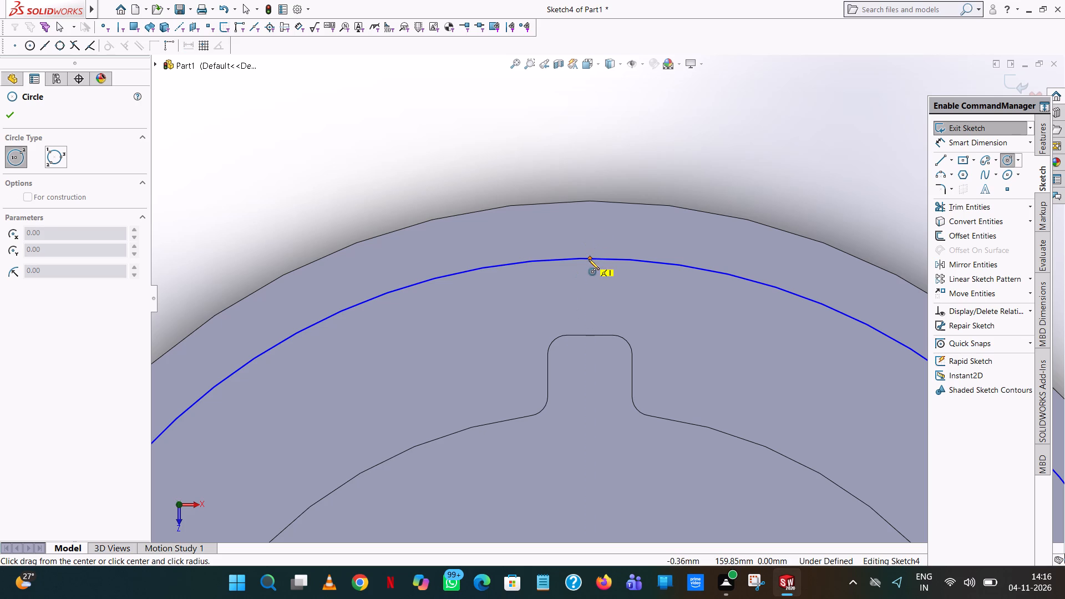
{"action": "left_click", "coordinate": [589, 258]}
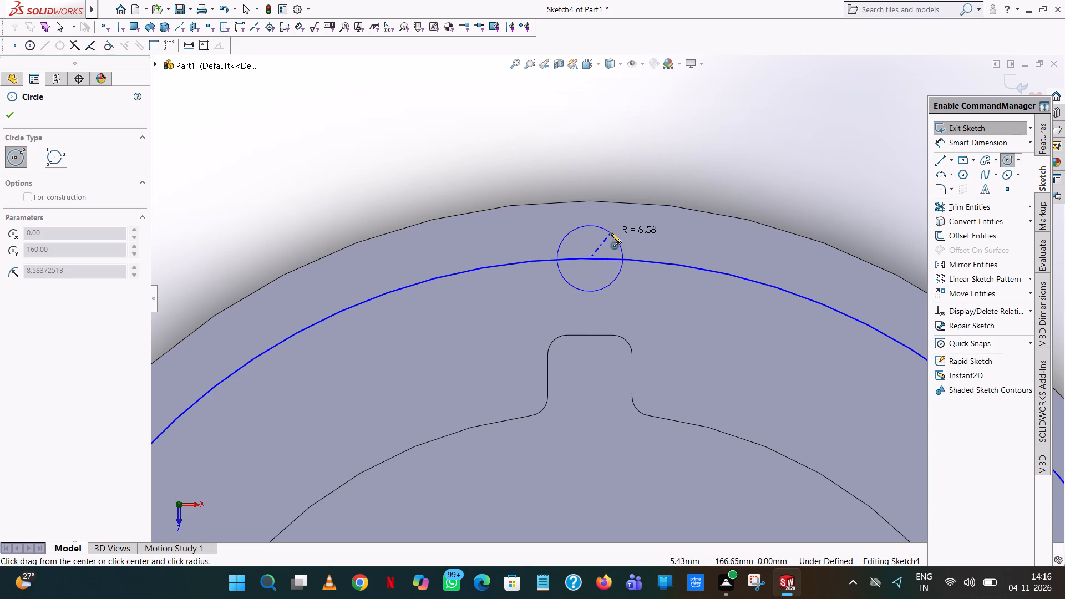
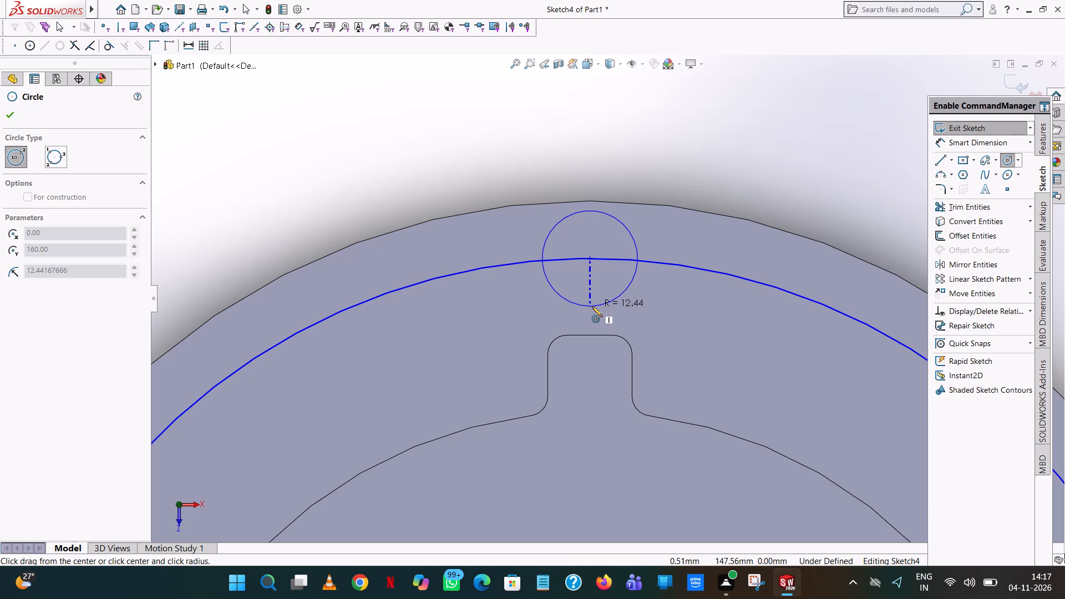
Finish the small circle centred on the large circle's top quadrant point at a radius of about 12.4 mm.
{"action": "left_click", "coordinate": [592, 306]}
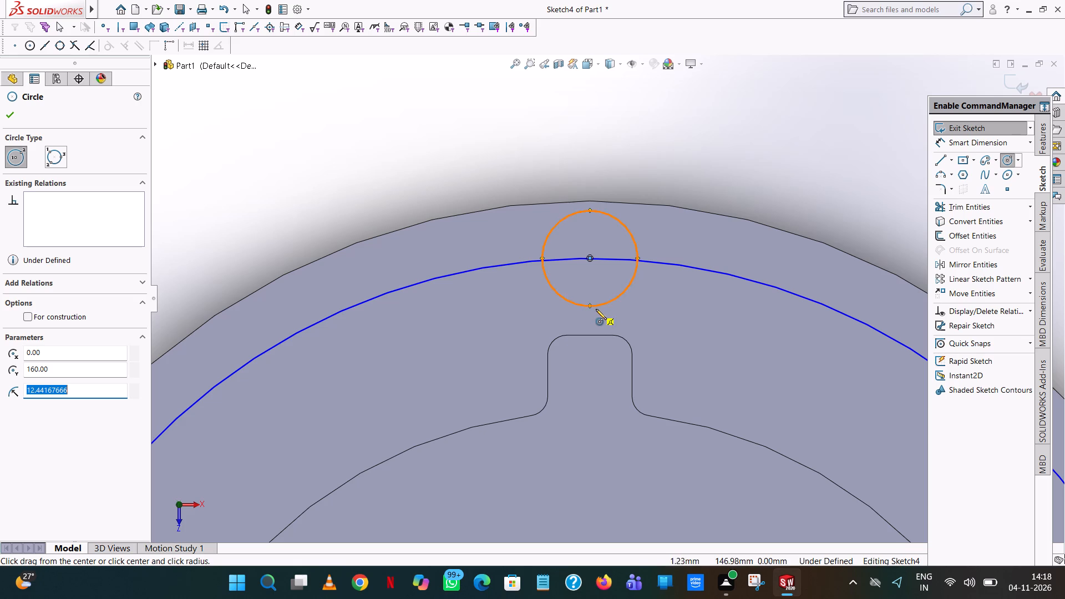
{"action": "right_click", "coordinate": [597, 309]}
{"action": "left_click", "coordinate": [658, 319]}
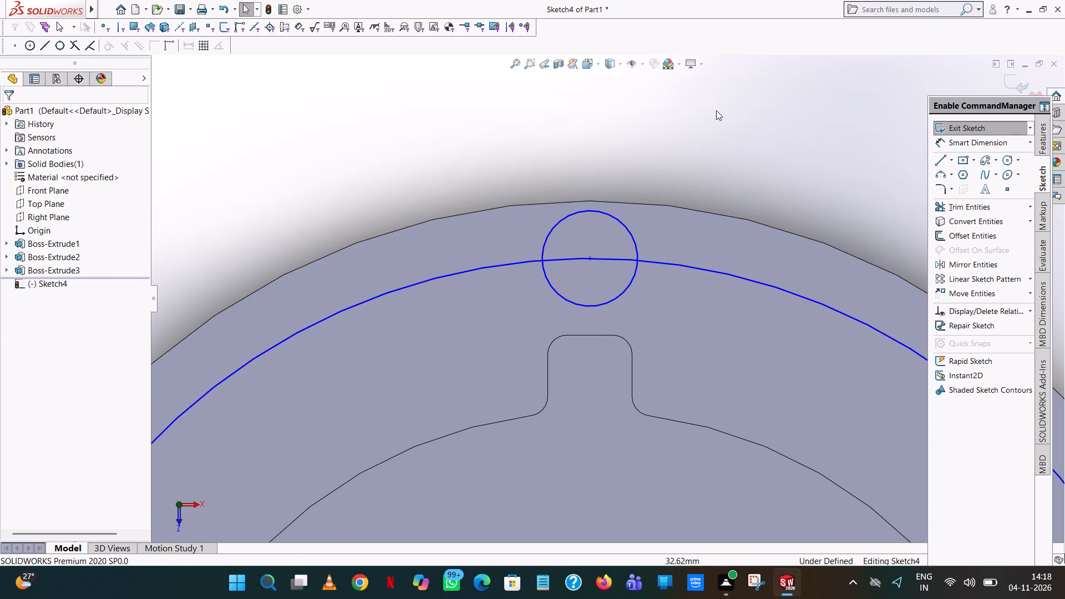
{"action": "left_click", "coordinate": [716, 110]}
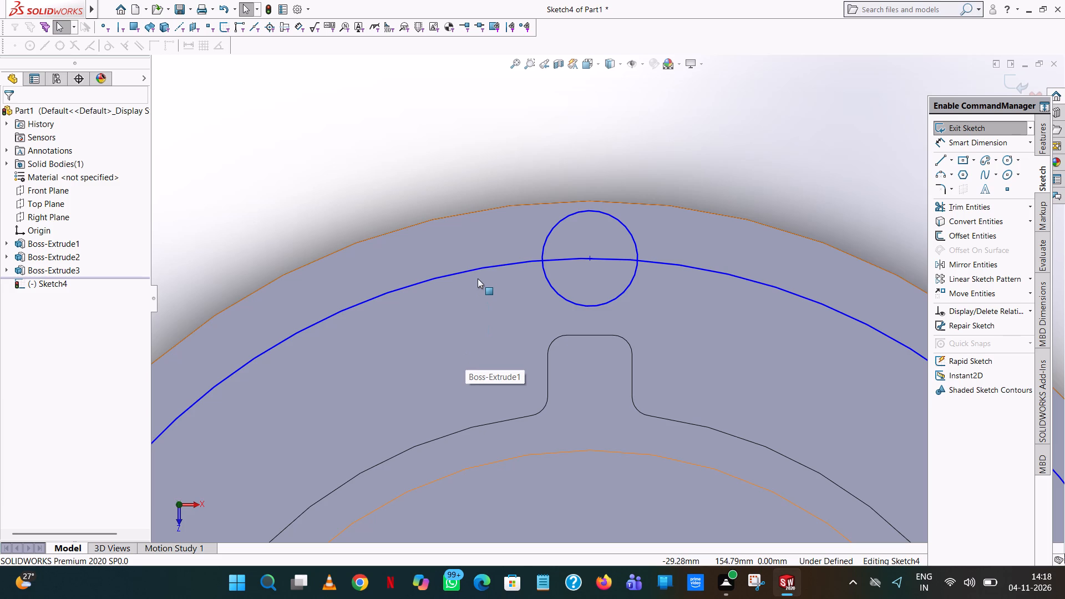
Set the small circle's radius to 7.5 mm.
{"action": "left_click", "coordinate": [612, 215]}
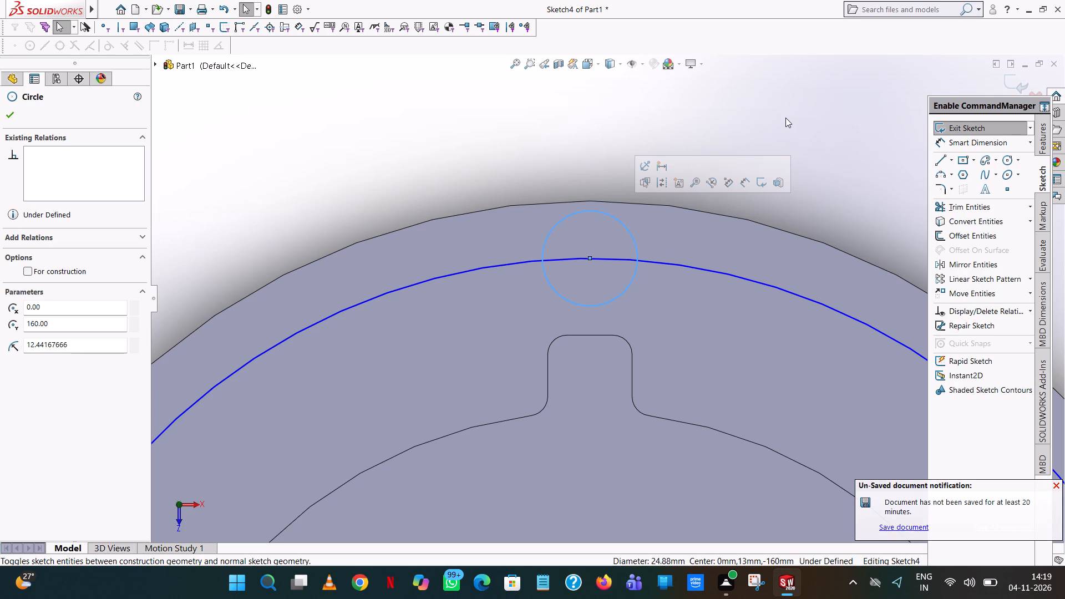
{"action": "key", "text": "3"}
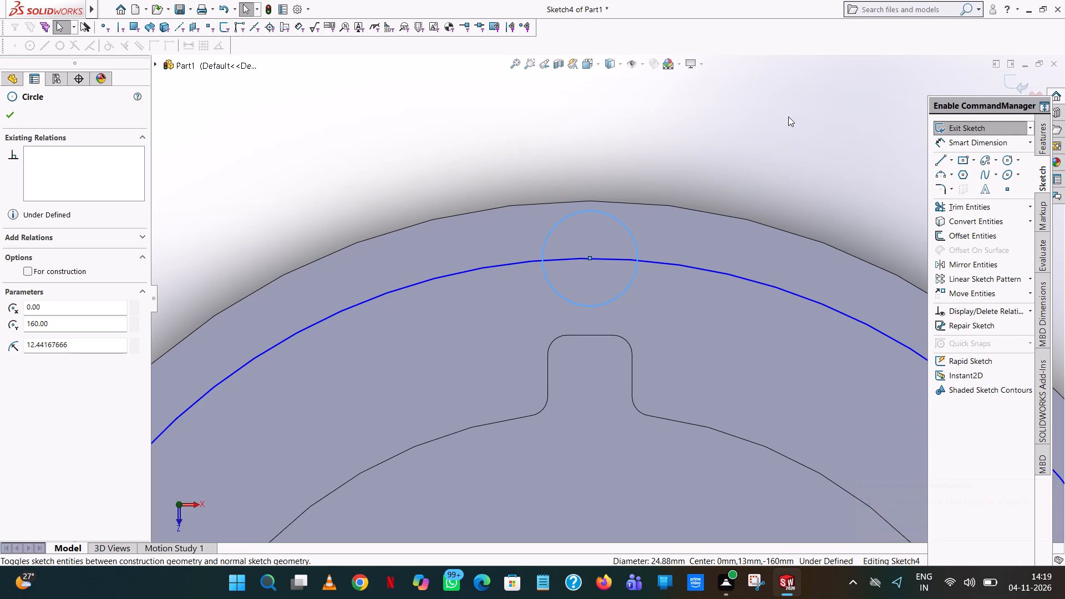
{"action": "left_click", "coordinate": [599, 209]}
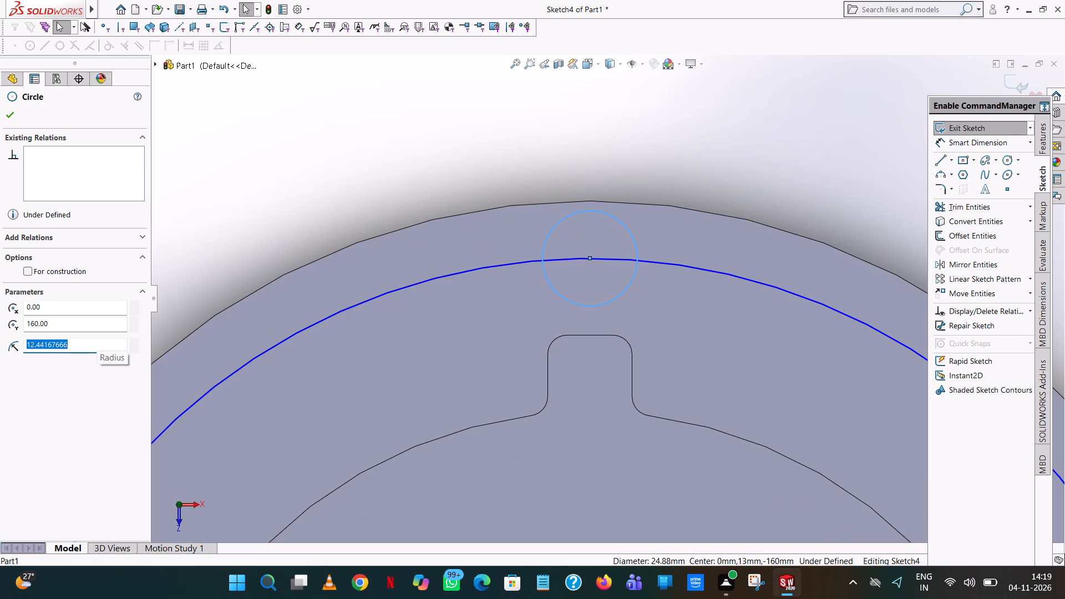
{"action": "type", "text": "15"}
{"action": "type", "text": "/2"}
{"action": "key", "text": "Return"}
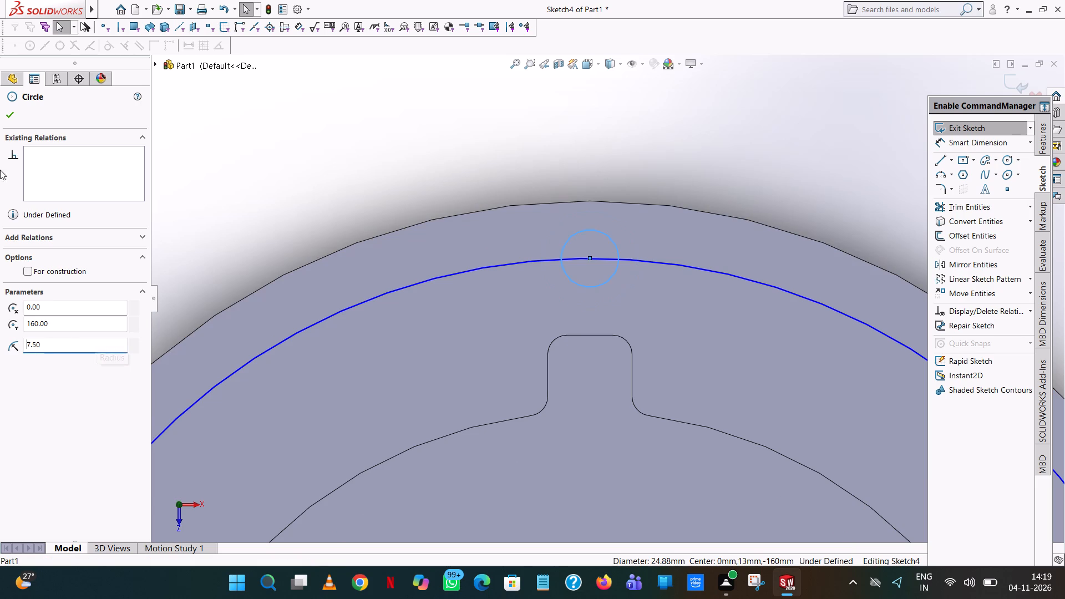
{"action": "left_click", "coordinate": [7, 119]}
{"action": "left_click", "coordinate": [709, 109]}
Add a 15 mm diameter dimension to the small circle.
{"action": "scroll", "coordinate": [707, 212], "scroll_direction": "up", "scroll_amount": 7}
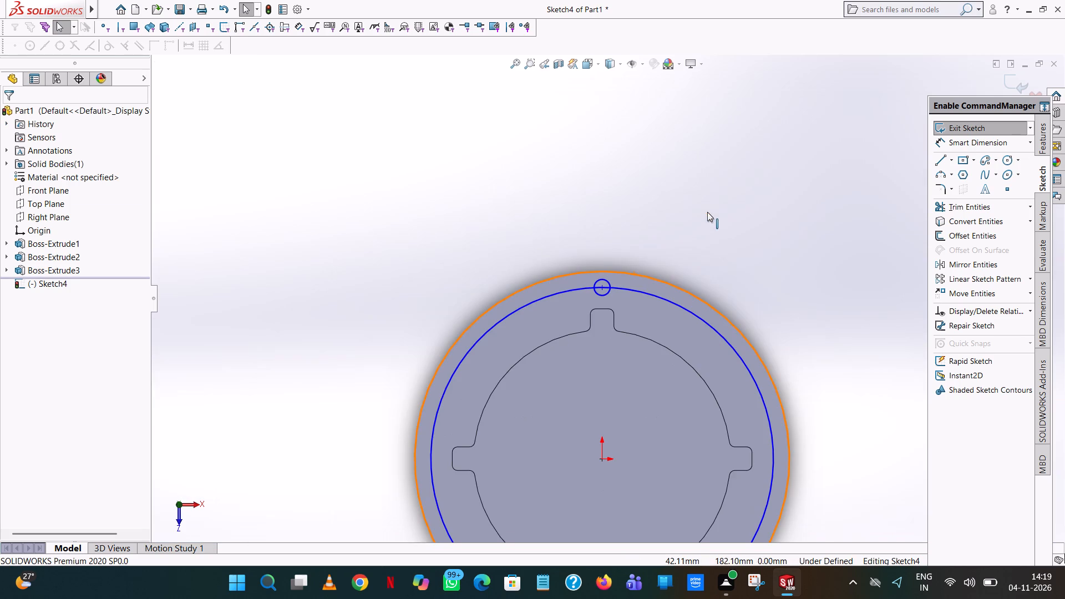
{"action": "left_click", "coordinate": [951, 136]}
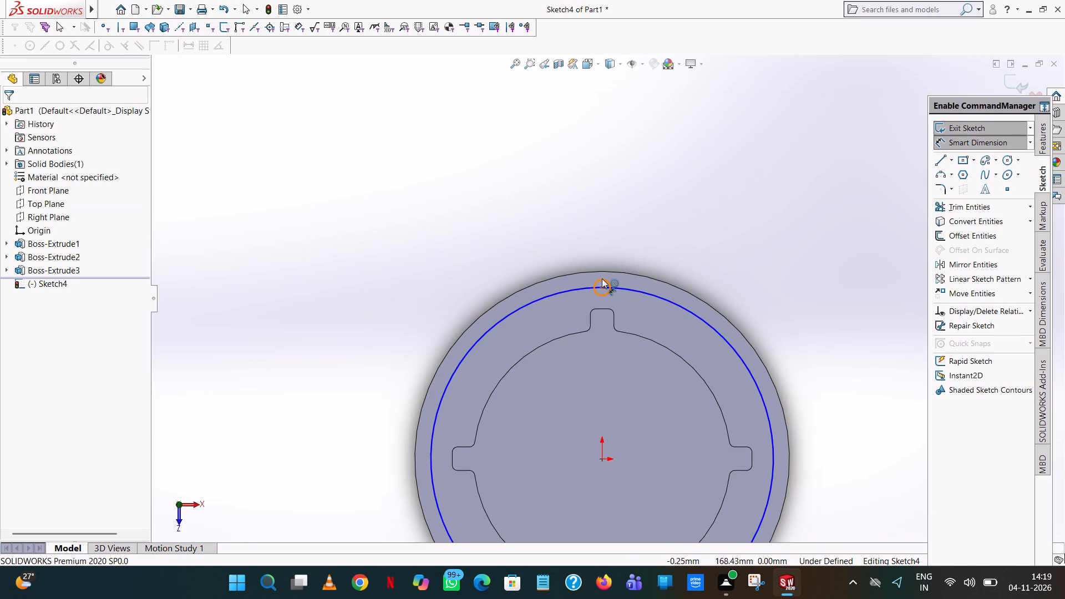
{"action": "left_click", "coordinate": [602, 278]}
{"action": "left_click", "coordinate": [622, 154]}
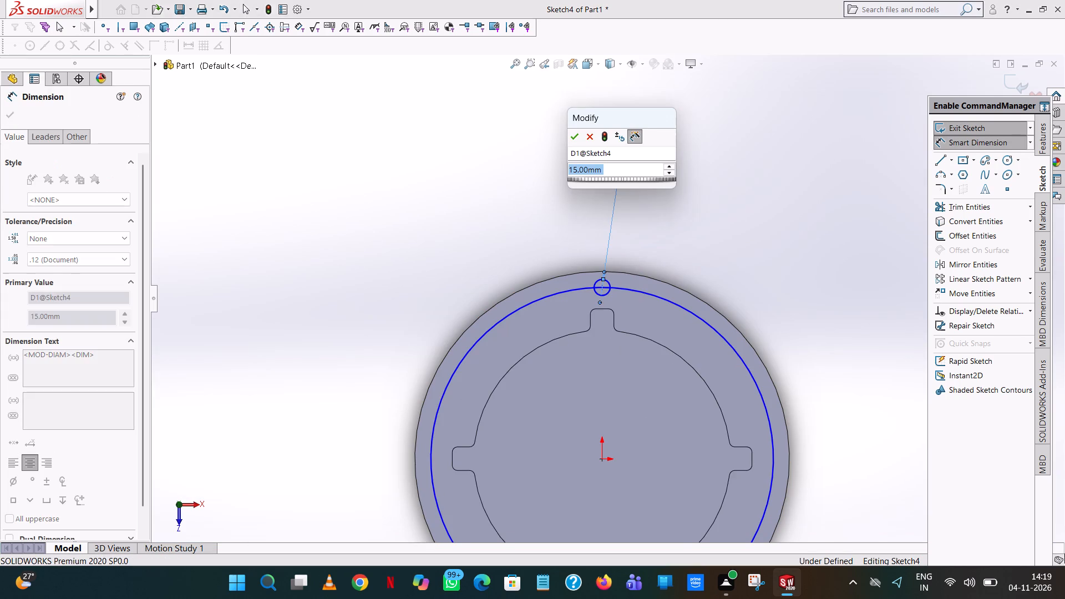
{"action": "left_click", "coordinate": [575, 139]}
{"action": "left_click", "coordinate": [706, 222]}
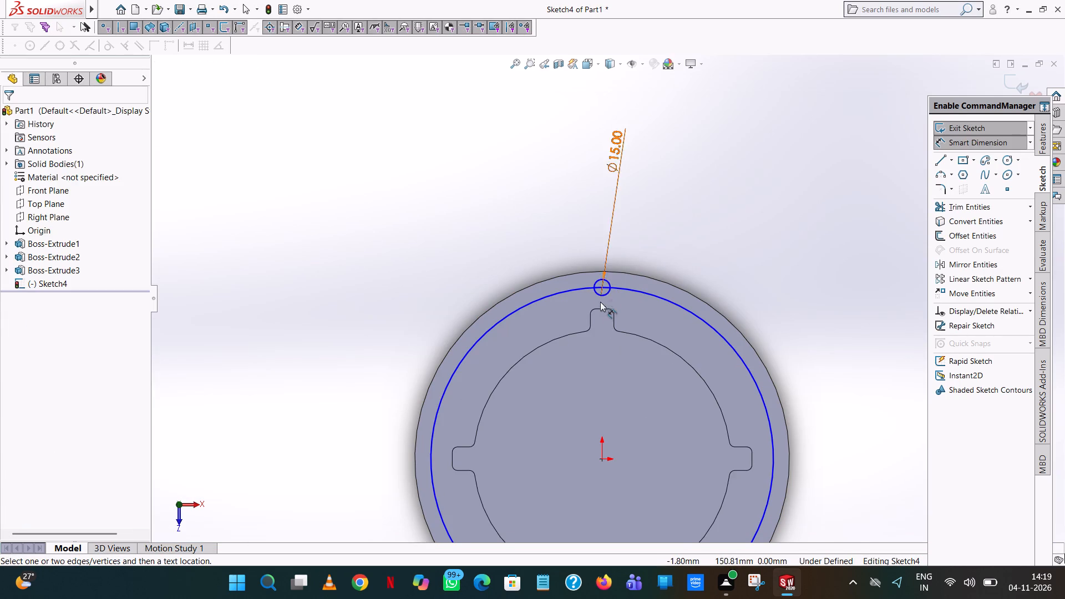
Add a 160 mm vertical dimension between the small circle's centre and the origin.
{"action": "left_click", "coordinate": [600, 286]}
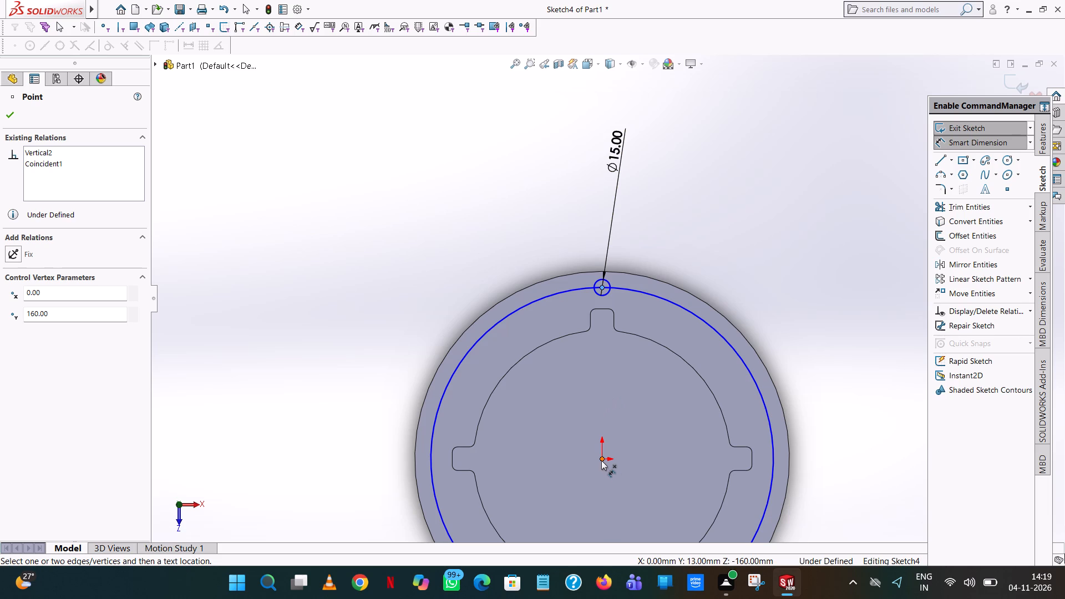
{"action": "left_click", "coordinate": [601, 460]}
{"action": "left_click", "coordinate": [237, 405]}
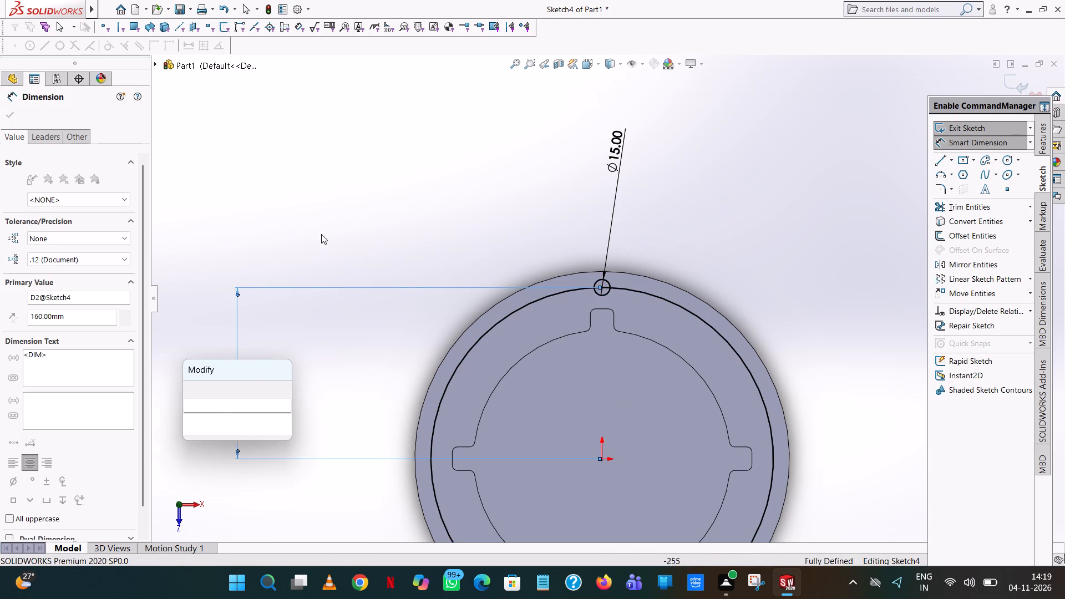
{"action": "left_click", "coordinate": [193, 384]}
{"action": "left_click", "coordinate": [427, 167]}
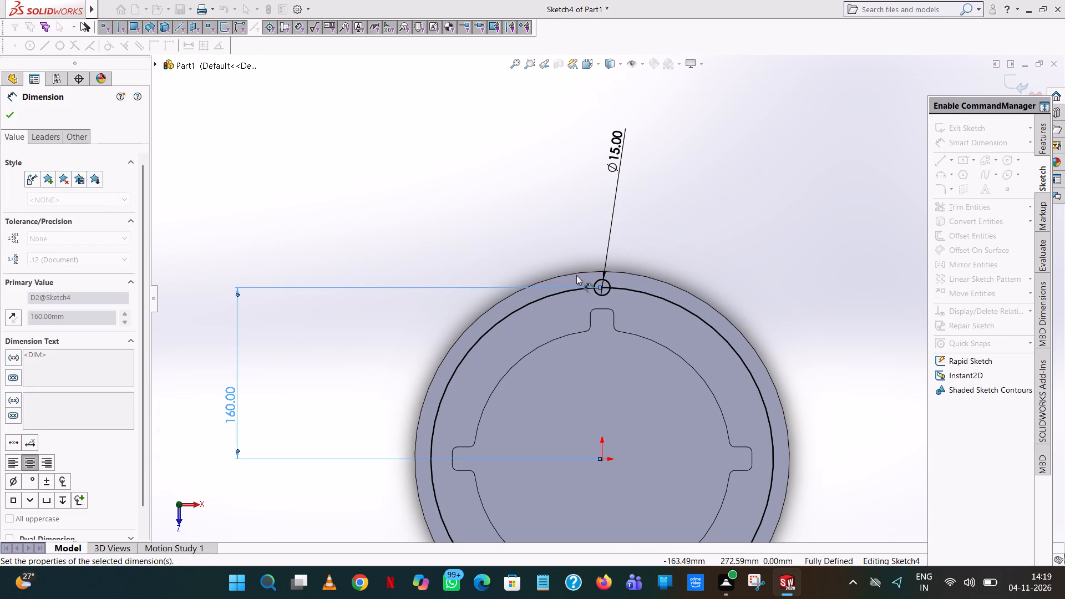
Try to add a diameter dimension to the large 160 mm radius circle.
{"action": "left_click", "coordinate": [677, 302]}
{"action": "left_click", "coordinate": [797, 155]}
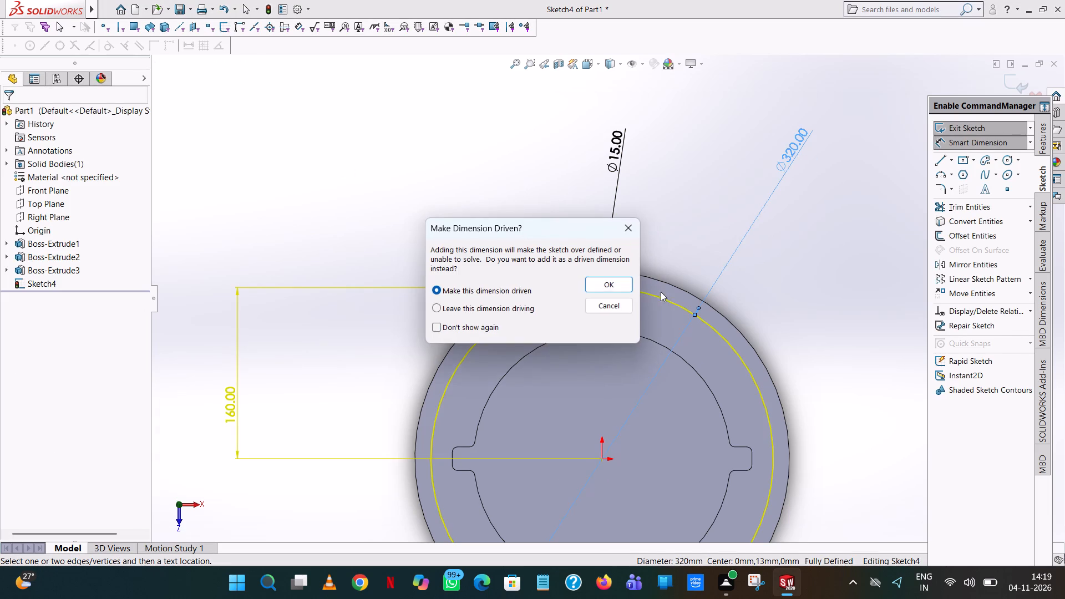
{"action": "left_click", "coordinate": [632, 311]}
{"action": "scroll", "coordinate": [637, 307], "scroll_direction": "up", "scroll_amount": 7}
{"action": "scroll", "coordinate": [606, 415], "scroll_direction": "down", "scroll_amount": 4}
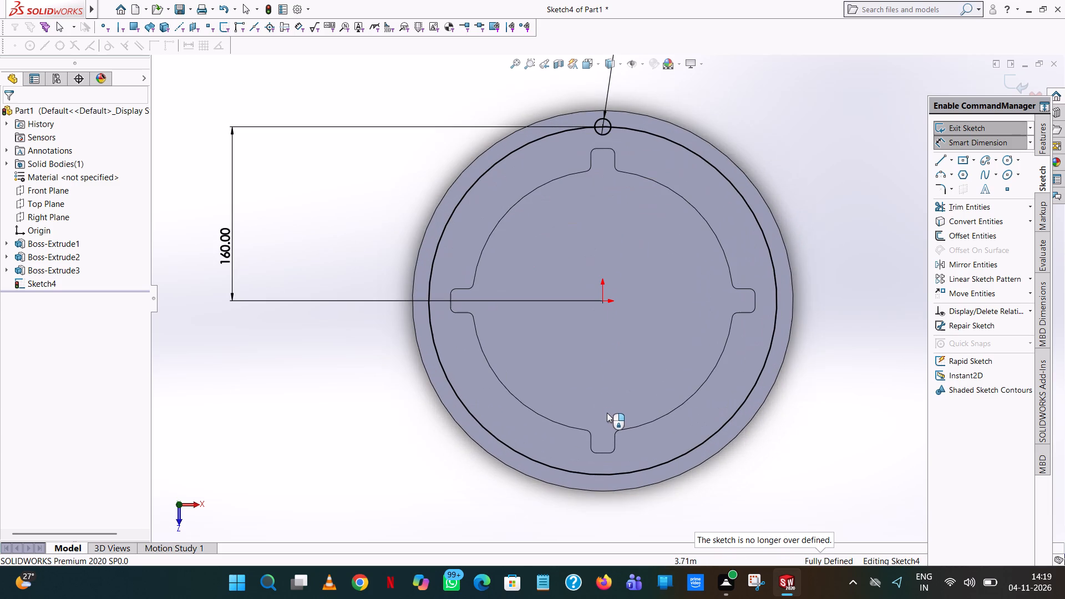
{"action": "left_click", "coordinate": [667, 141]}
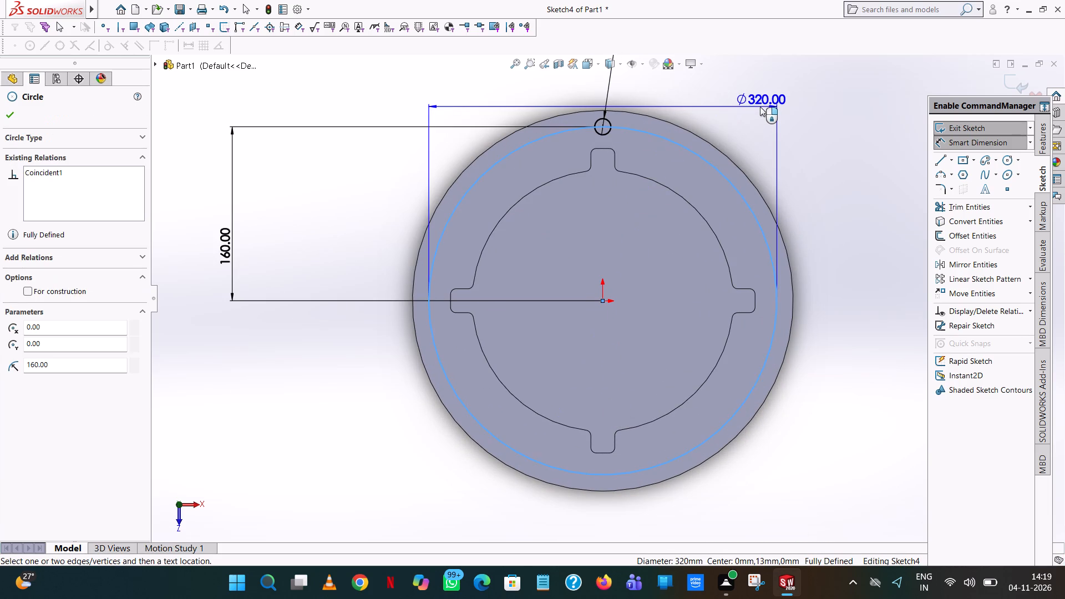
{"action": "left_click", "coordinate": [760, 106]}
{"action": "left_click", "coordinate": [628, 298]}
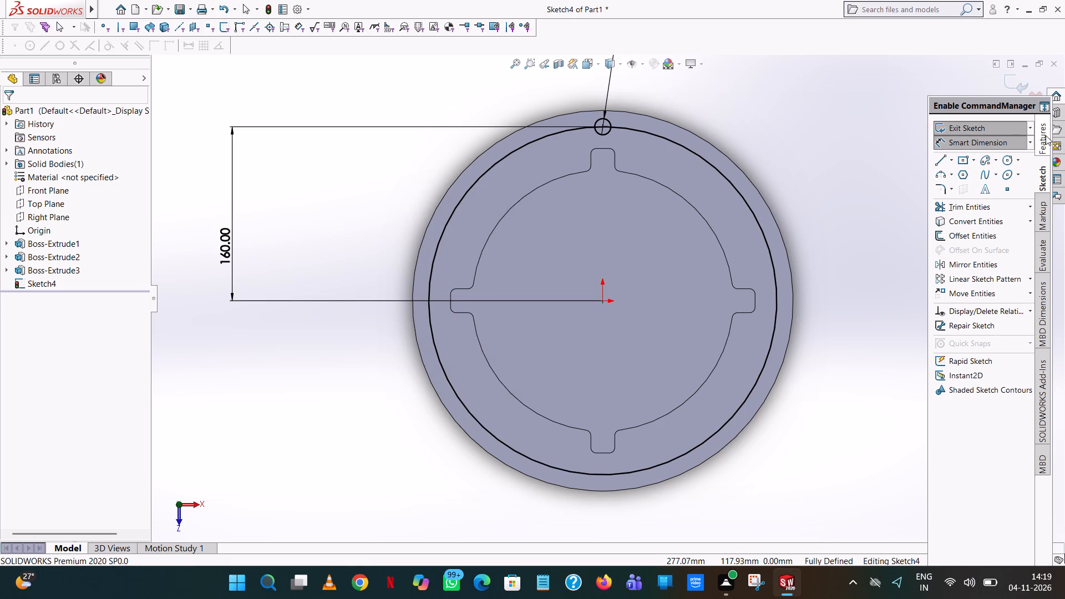
Create a circular sketch pattern of the small circle around the origin with 12 equally spaced instances over 360 degrees.
{"action": "left_click", "coordinate": [1030, 277]}
{"action": "left_click", "coordinate": [936, 297]}
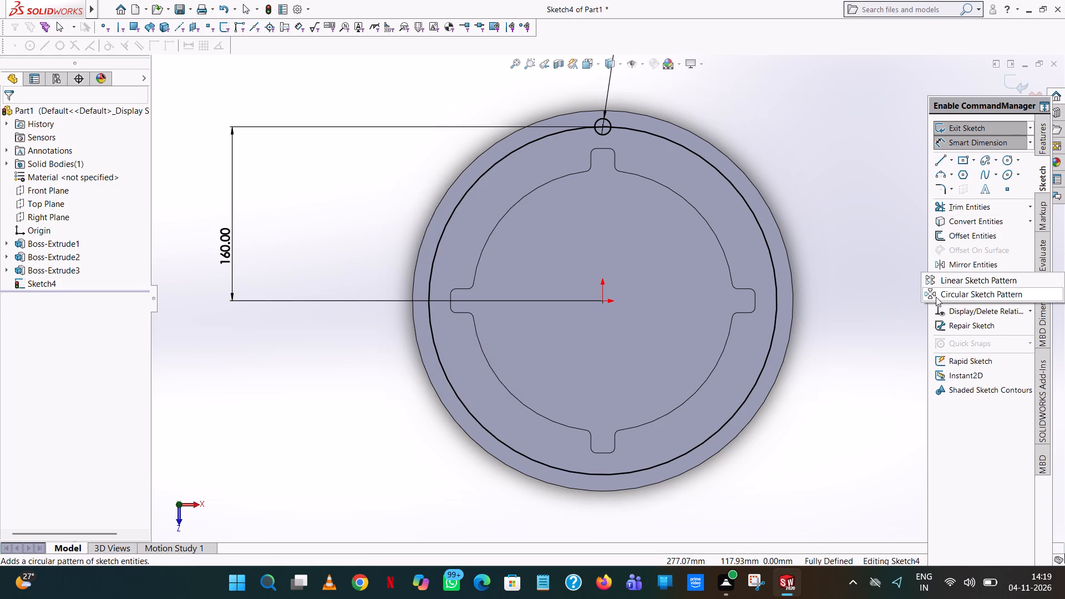
{"action": "left_click", "coordinate": [600, 136]}
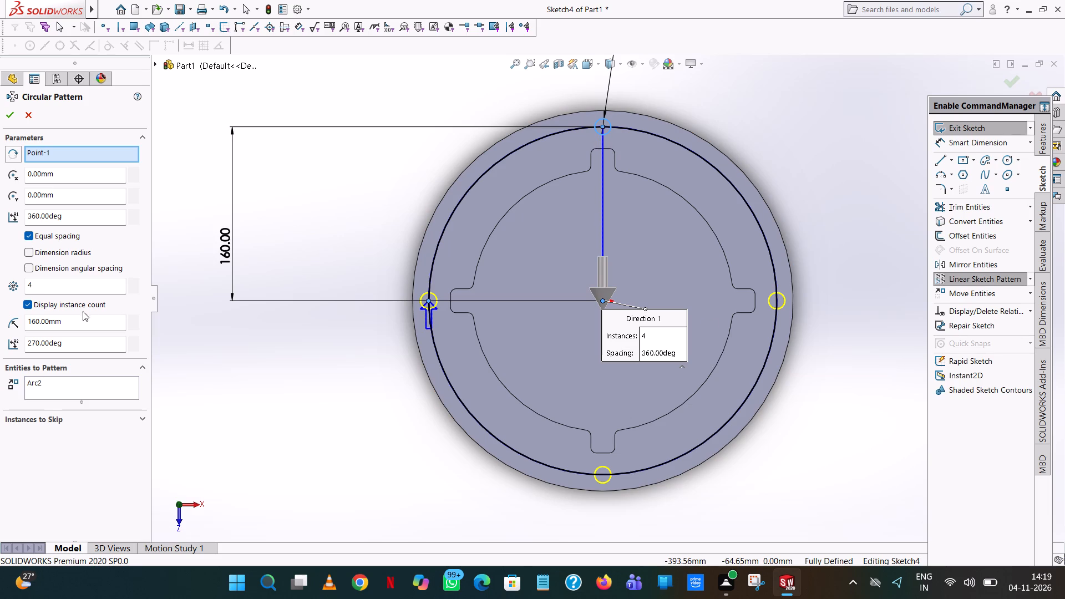
{"action": "triple_click", "coordinate": [131, 279]}
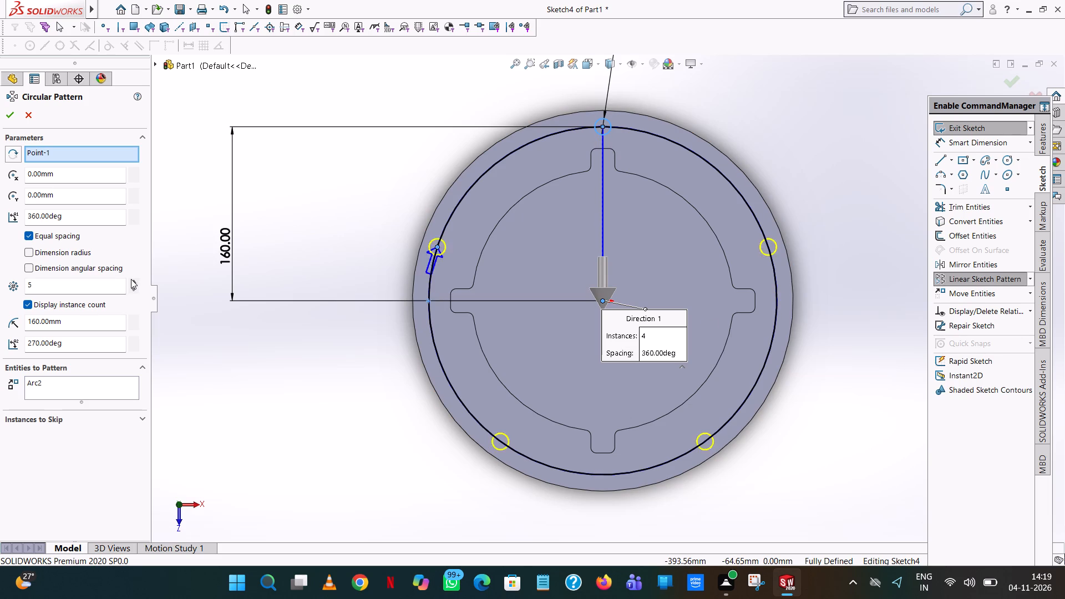
{"action": "triple_click", "coordinate": [131, 279]}
{"action": "left_click", "coordinate": [131, 279]}
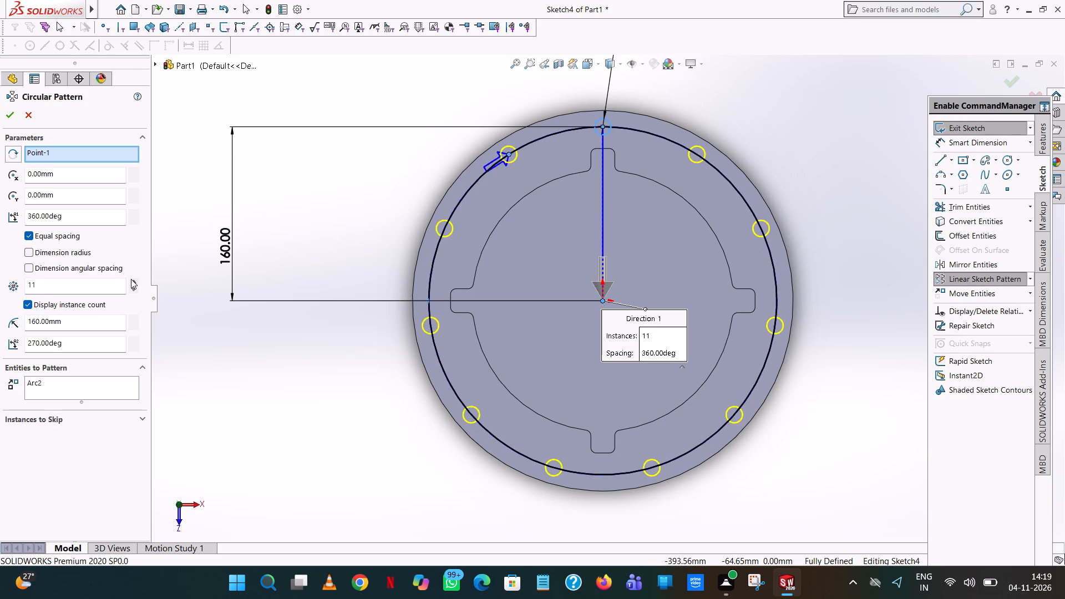
{"action": "left_click", "coordinate": [131, 279]}
{"action": "left_click", "coordinate": [9, 117]}
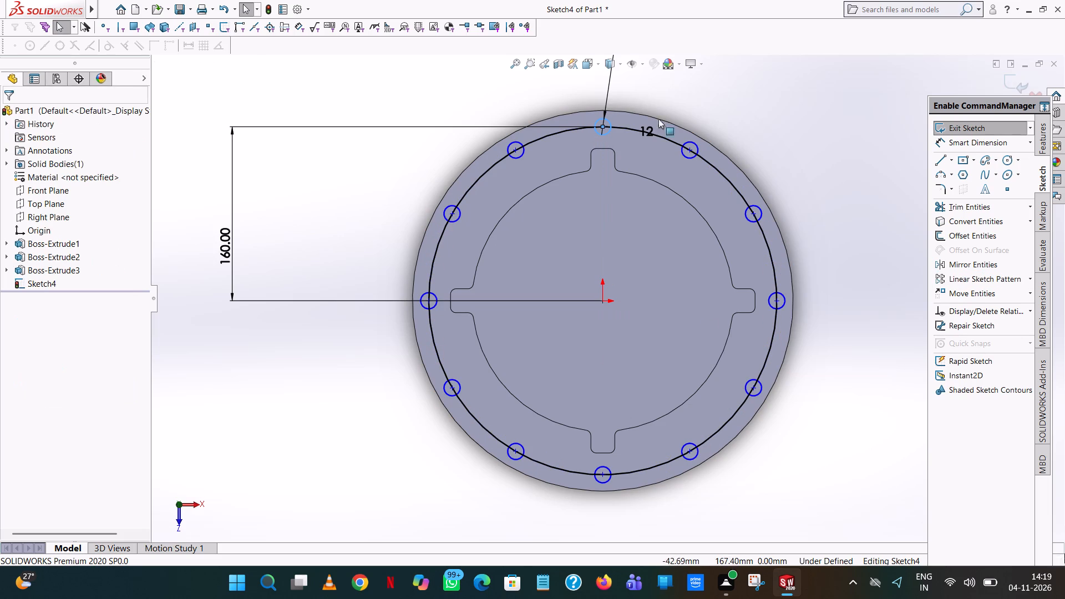
{"action": "left_click", "coordinate": [799, 131]}
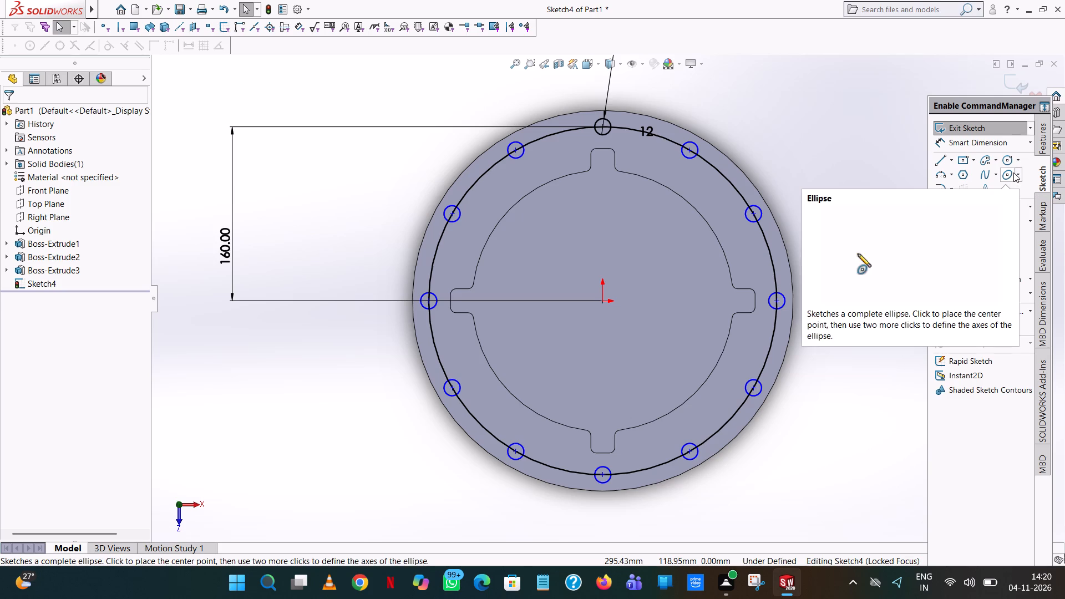
Add an 80 mm horizontal dimension between the centres of the top small circle and the adjacent patterned circle on its right.
{"action": "left_click", "coordinate": [1001, 143]}
{"action": "left_click", "coordinate": [698, 150]}
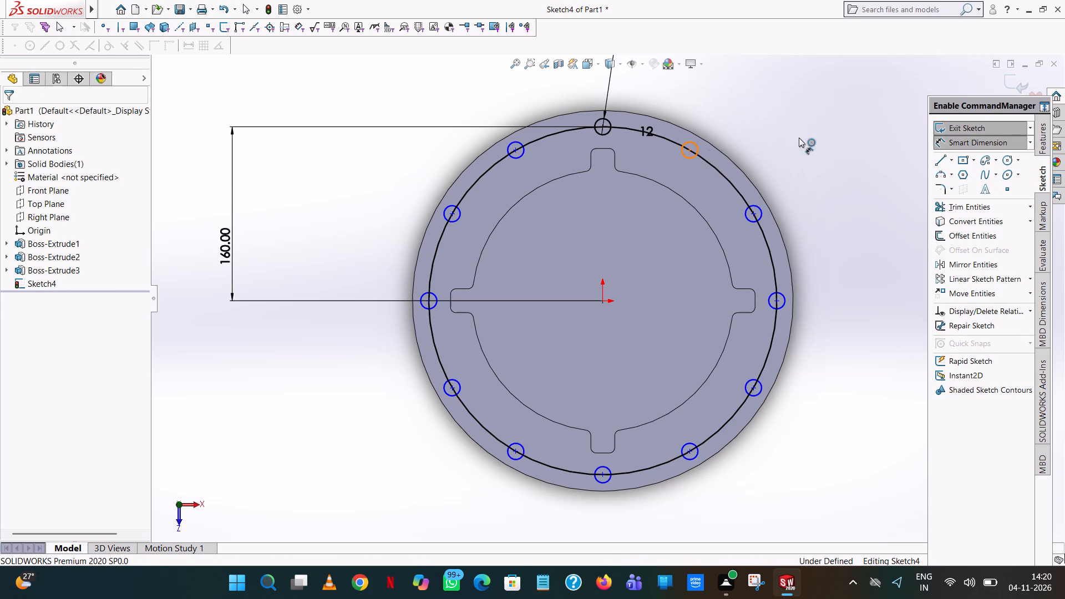
{"action": "left_click", "coordinate": [821, 132]}
{"action": "left_click", "coordinate": [615, 309]}
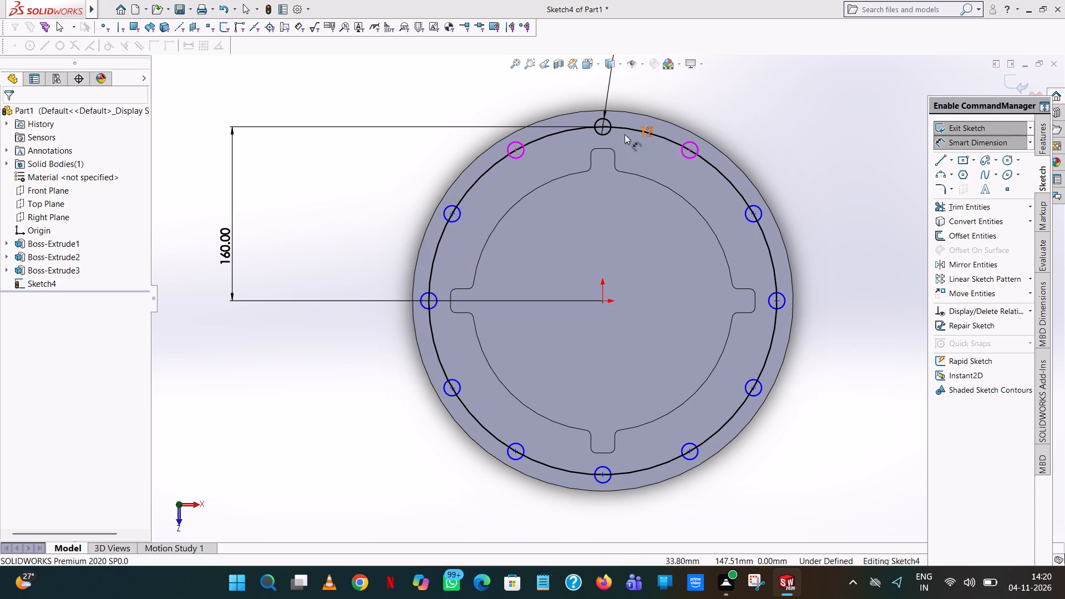
{"action": "left_click", "coordinate": [602, 125]}
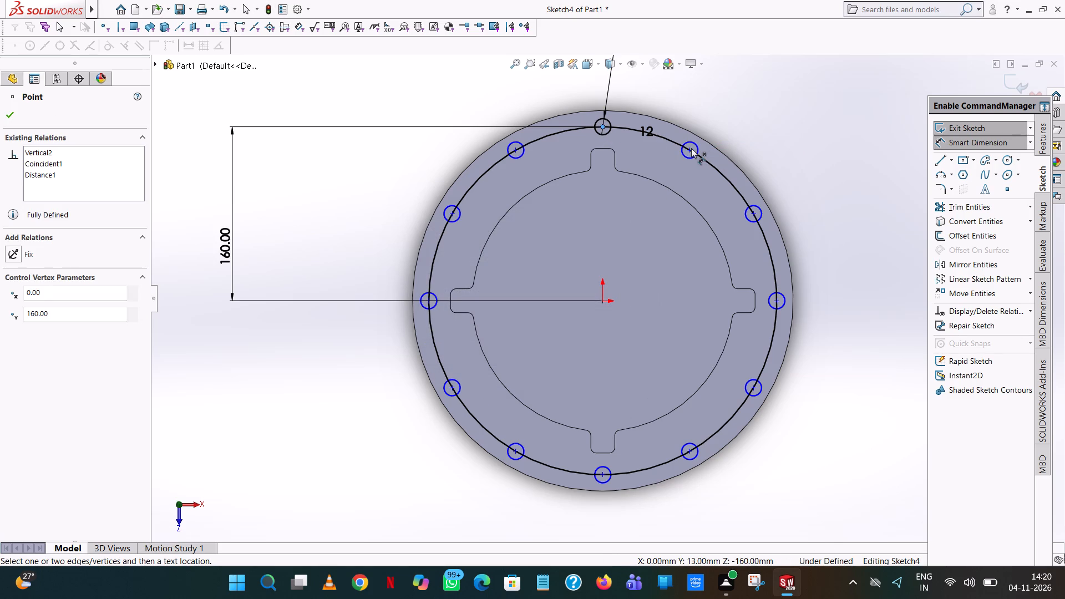
{"action": "left_click", "coordinate": [691, 148]}
{"action": "left_click", "coordinate": [677, 93]}
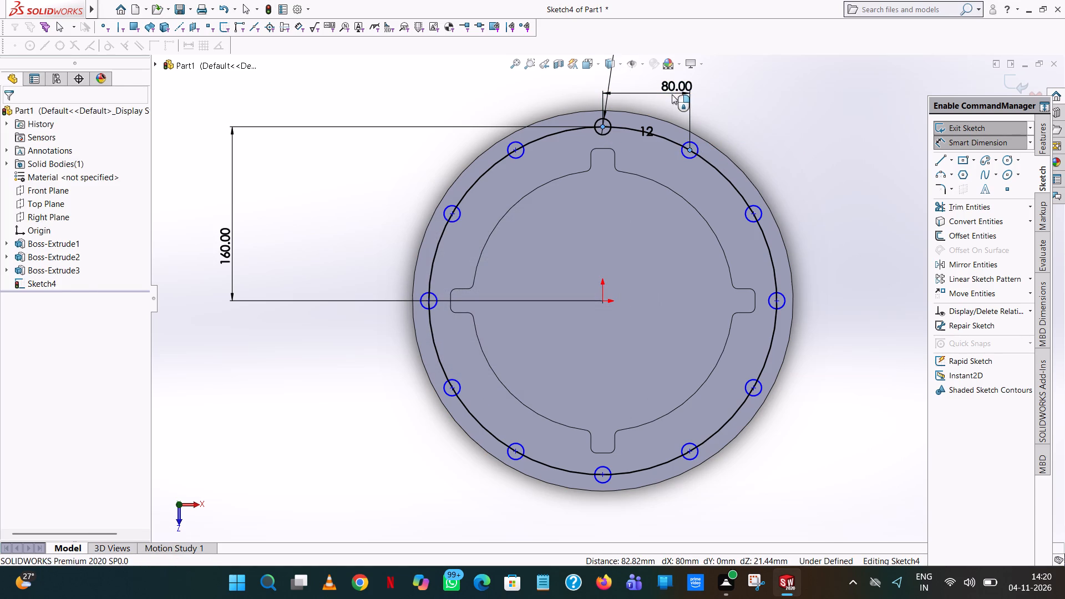
{"action": "left_click", "coordinate": [630, 75]}
{"action": "left_click", "coordinate": [815, 119]}
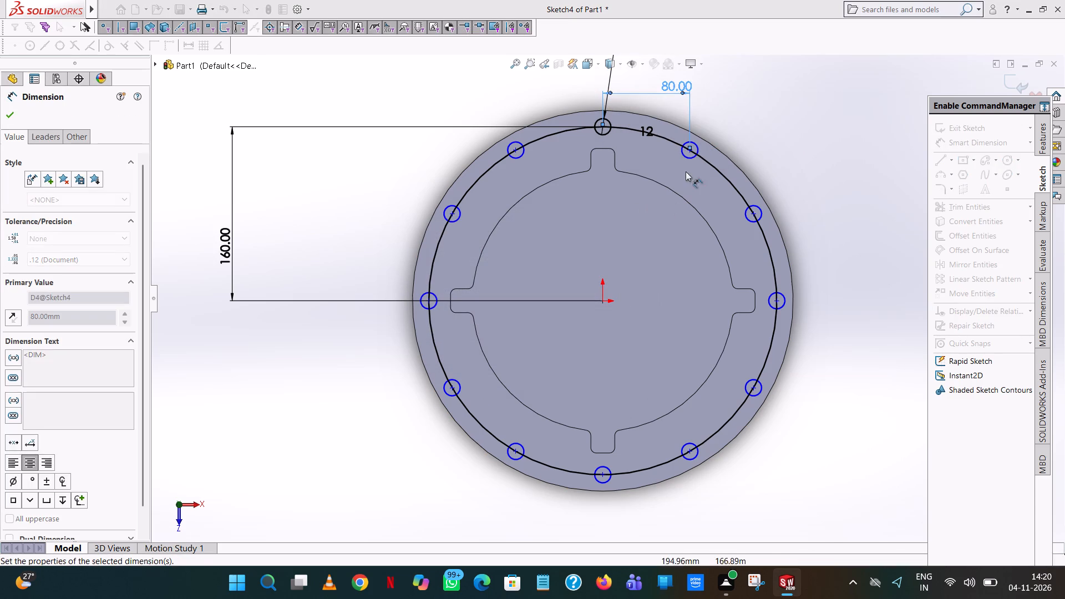
Add a 138.56 mm vertical dimension between that adjacent patterned circle's centre and the origin.
{"action": "left_click", "coordinate": [689, 149]}
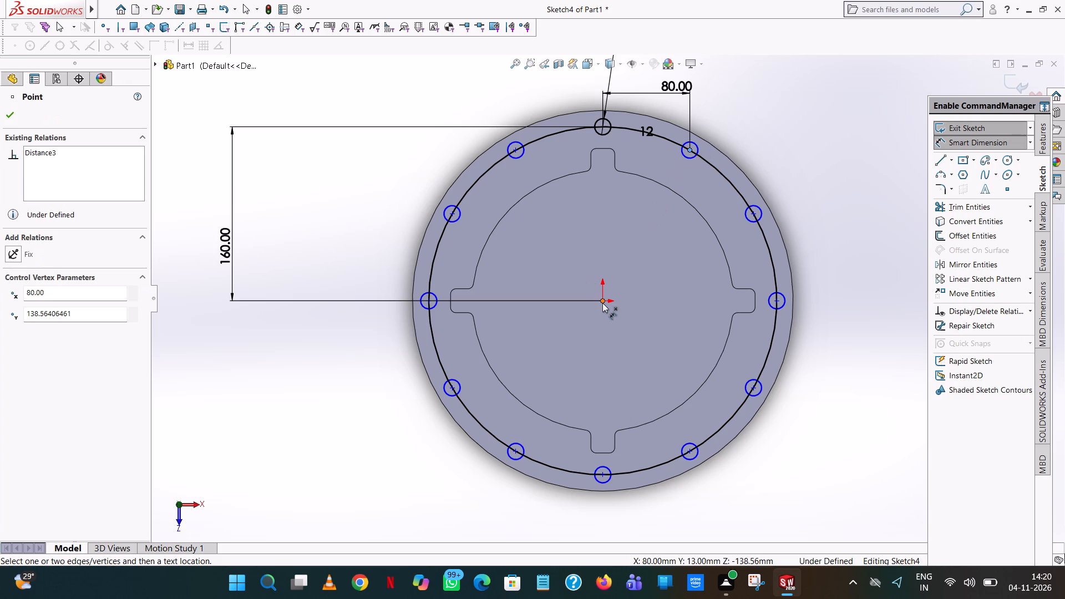
{"action": "left_click", "coordinate": [603, 303]}
{"action": "left_click", "coordinate": [855, 238]}
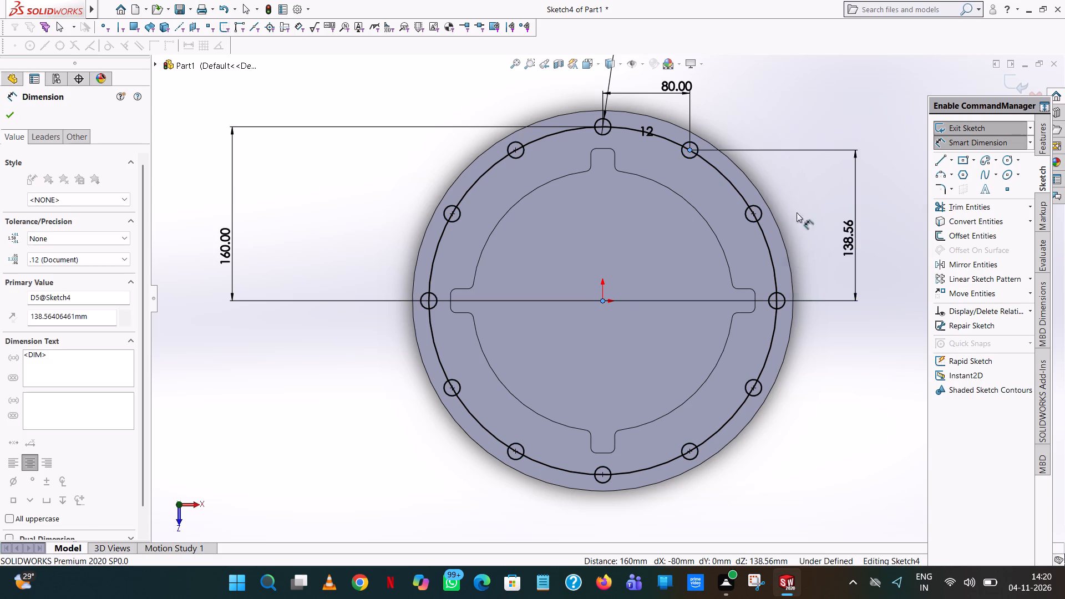
{"action": "left_click", "coordinate": [809, 219]}
{"action": "left_click", "coordinate": [798, 197]}
{"action": "scroll", "coordinate": [798, 233], "scroll_direction": "up", "scroll_amount": 3}
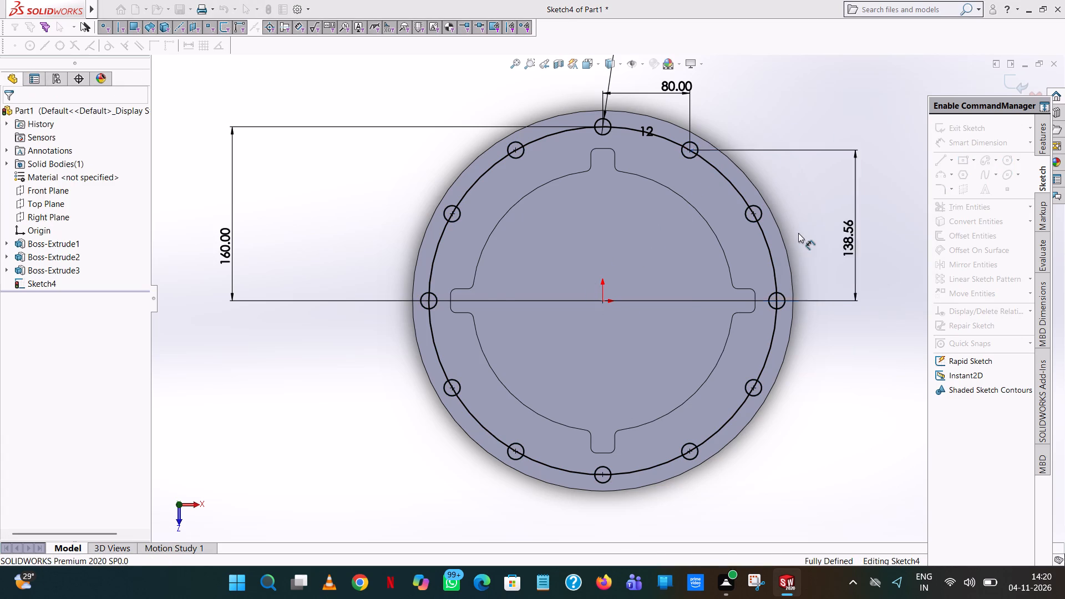
{"action": "scroll", "coordinate": [798, 233], "scroll_direction": "up", "scroll_amount": 3}
{"action": "left_click", "coordinate": [754, 310]}
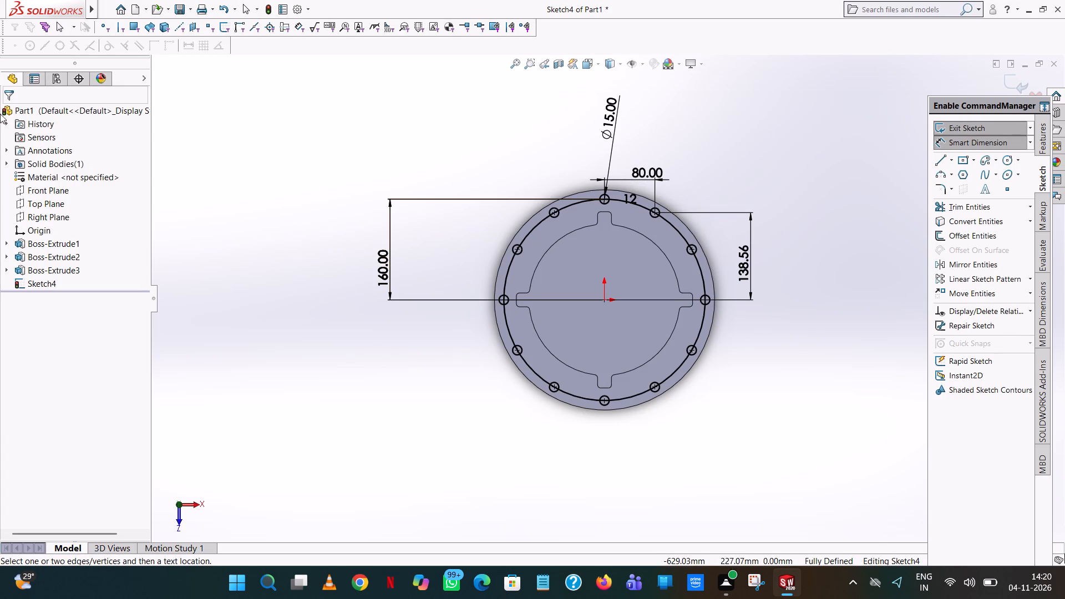
{"action": "left_click", "coordinate": [966, 140]}
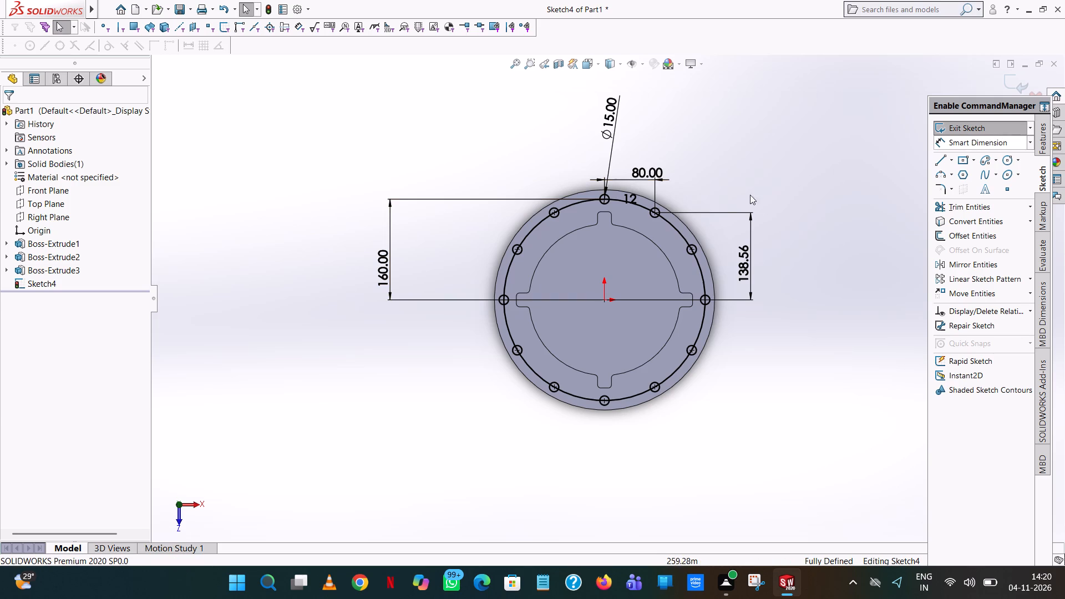
Convert the large 160 mm radius circle through the small circles' centres to construction geometry.
{"action": "left_click", "coordinate": [673, 224]}
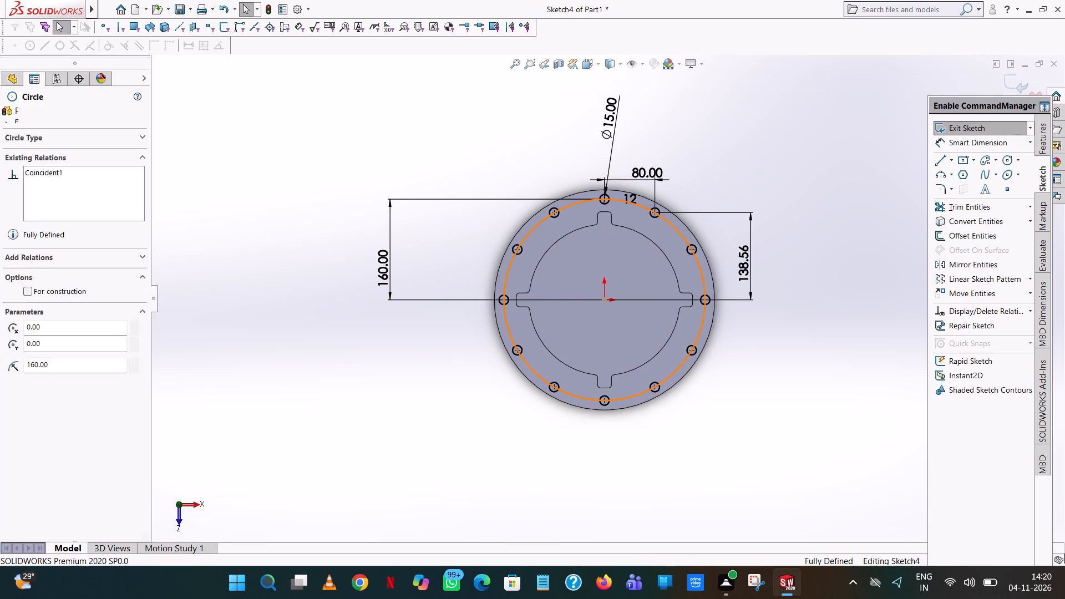
{"action": "right_click", "coordinate": [673, 224]}
{"action": "left_click", "coordinate": [702, 209]}
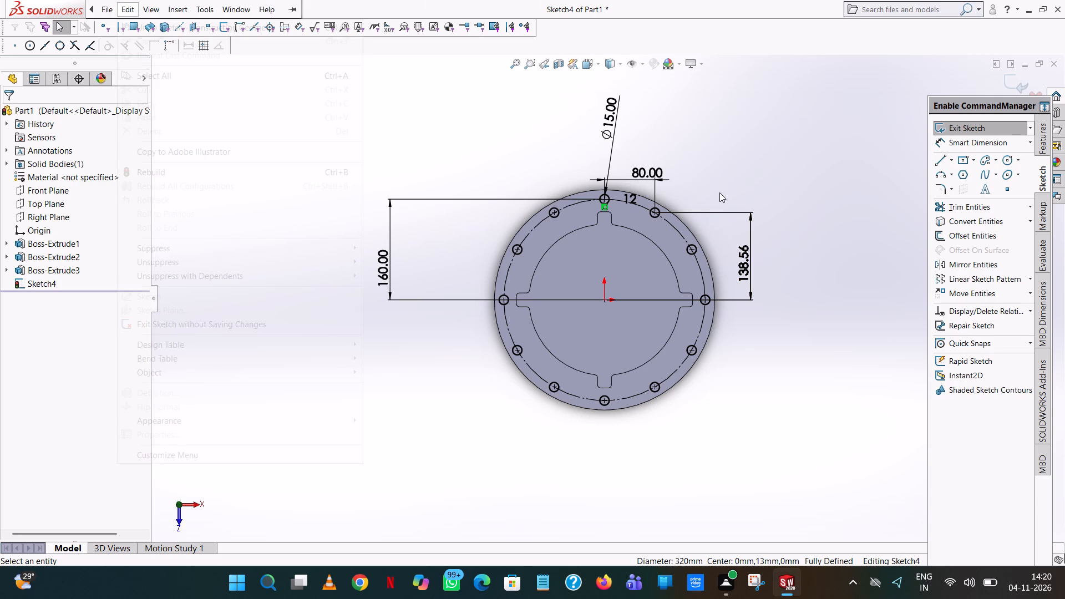
{"action": "left_click", "coordinate": [731, 176]}
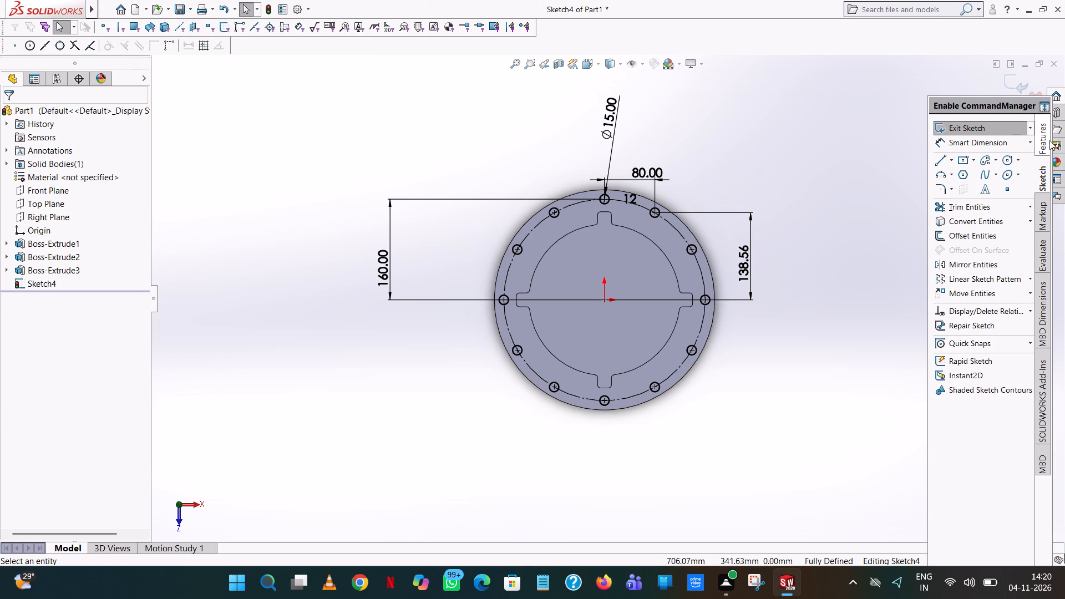
Cut-extrude the twelve 15 mm circles downward through the base disc with a blind depth of 111 mm.
{"action": "left_click", "coordinate": [1041, 139]}
{"action": "left_click", "coordinate": [961, 201]}
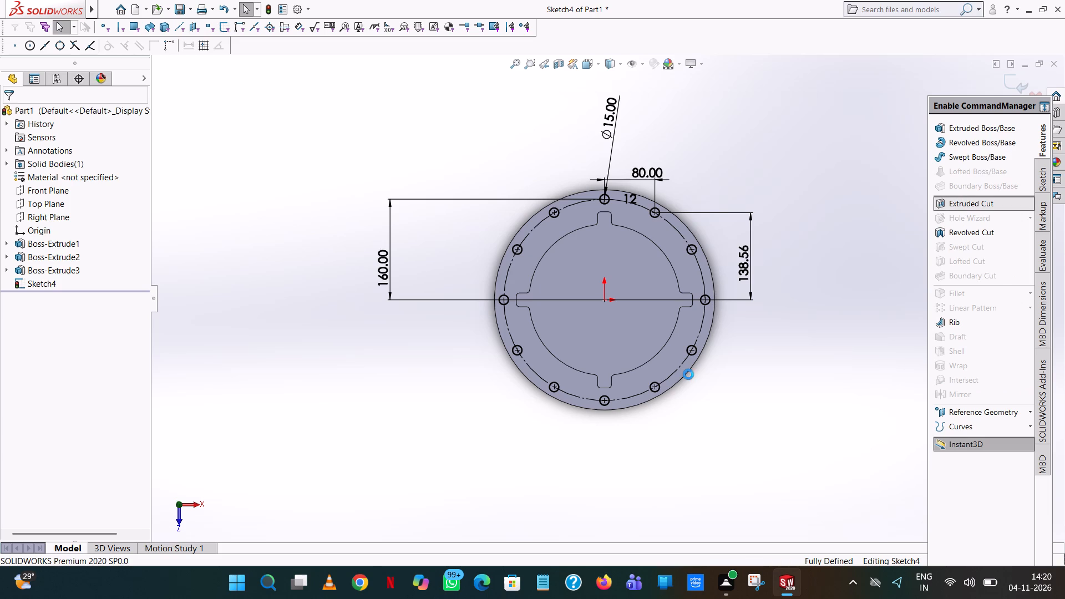
{"action": "middle_click_drag", "start_coordinate": [688, 374], "coordinate": [688, 136]}
{"action": "scroll", "coordinate": [688, 357], "scroll_direction": "up", "scroll_amount": 1}
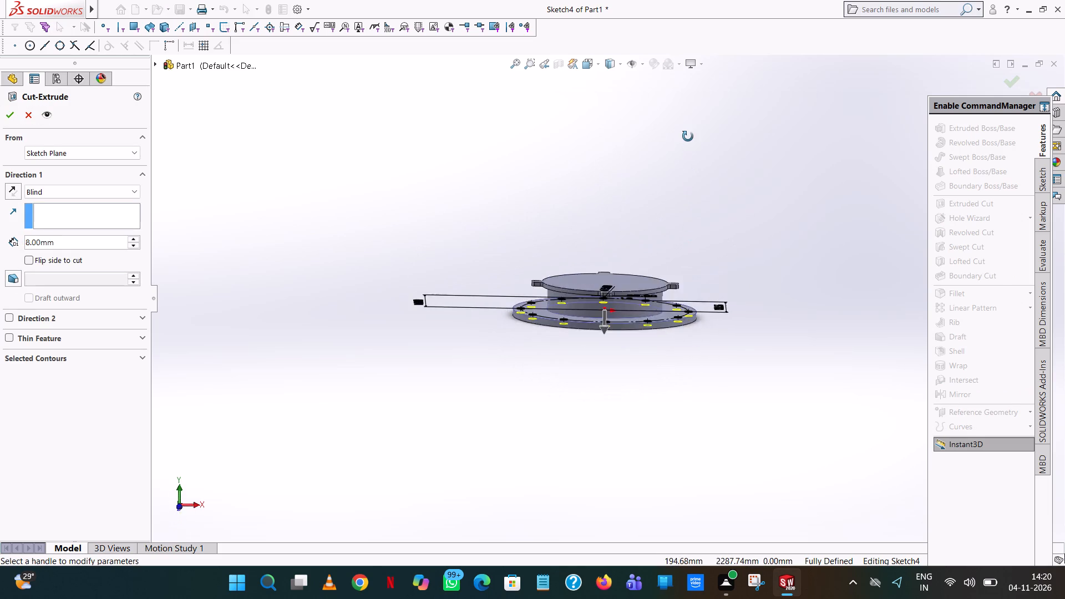
{"action": "middle_click_drag", "start_coordinate": [688, 136], "coordinate": [687, 118]}
{"action": "scroll", "coordinate": [687, 118], "scroll_direction": "up", "scroll_amount": 1}
{"action": "left_click_drag", "start_coordinate": [609, 332], "coordinate": [603, 356]}
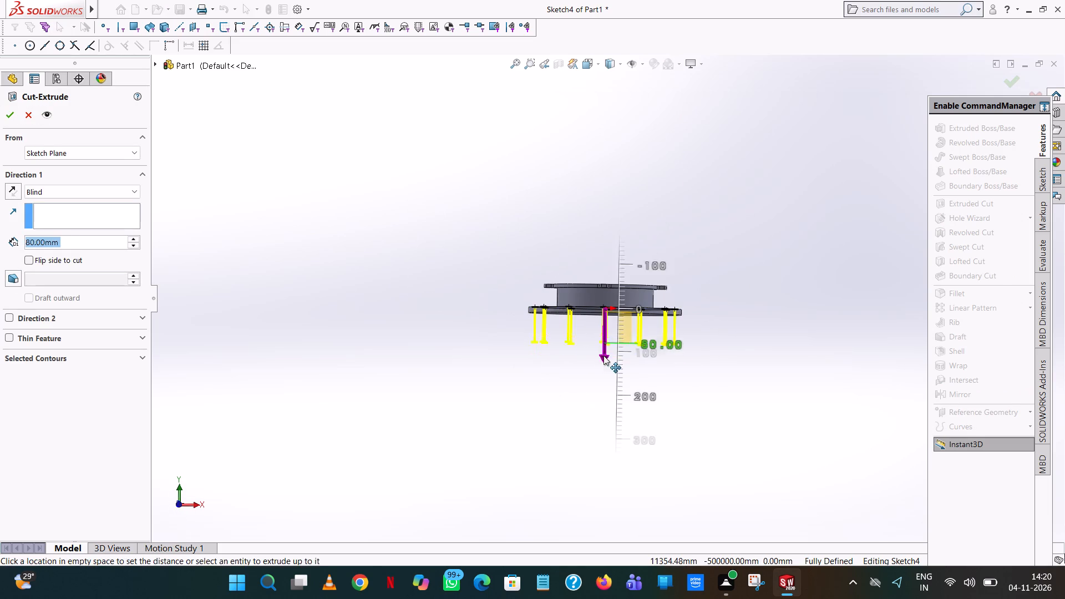
{"action": "left_click_drag", "start_coordinate": [603, 356], "coordinate": [603, 357]}
{"action": "left_click", "coordinate": [4, 114]}
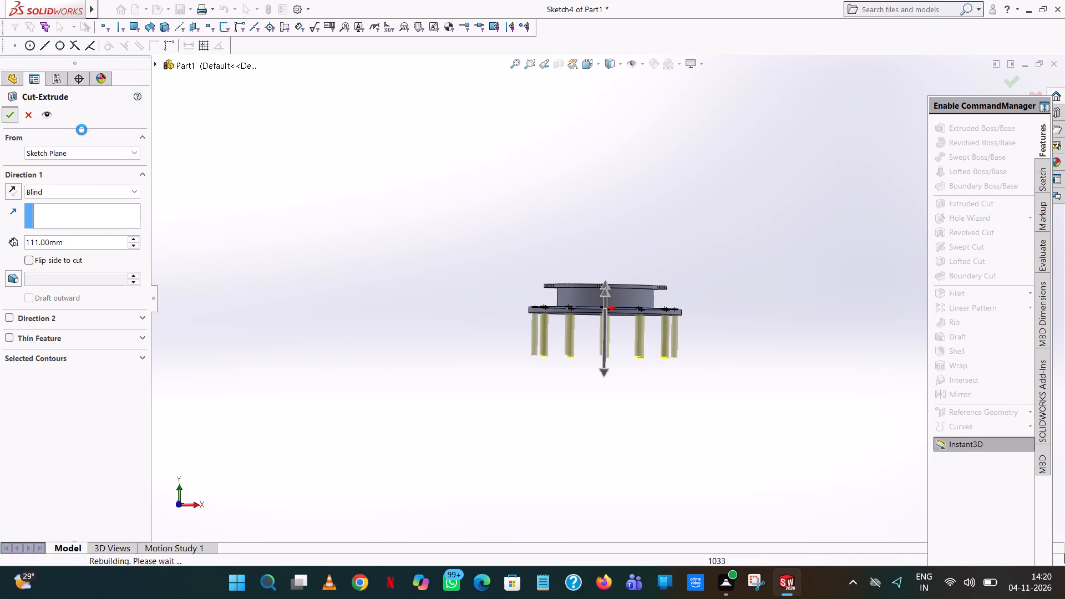
{"action": "left_click", "coordinate": [622, 237]}
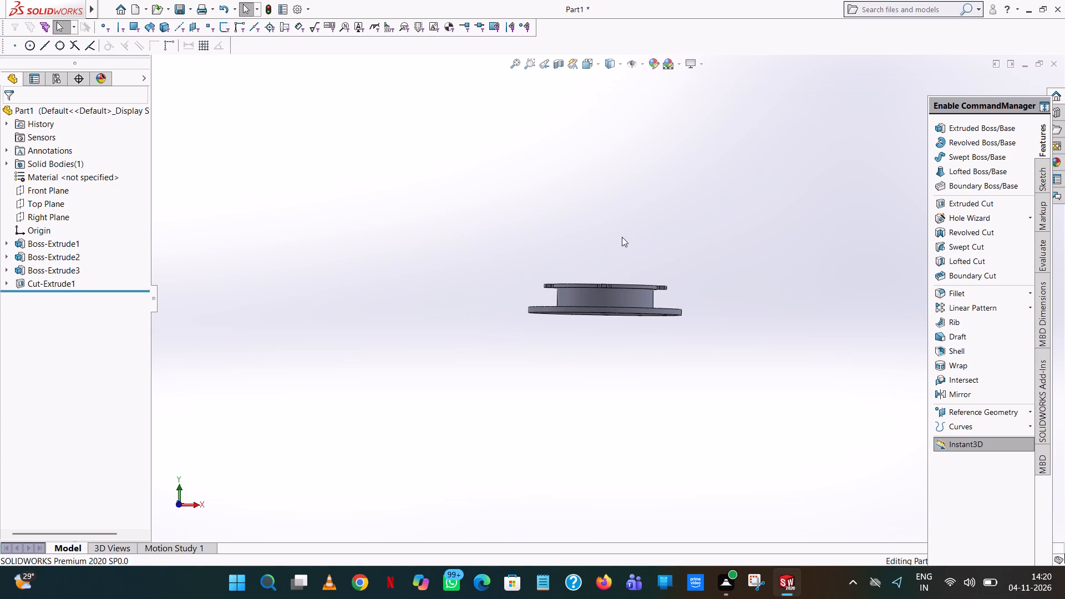
Start an Extruded Cut sketch on the underside face of the base disc and view it straight on.
{"action": "scroll", "coordinate": [622, 237], "scroll_direction": "up", "scroll_amount": 1}
{"action": "middle_click_drag", "start_coordinate": [622, 254], "coordinate": [632, 537]}
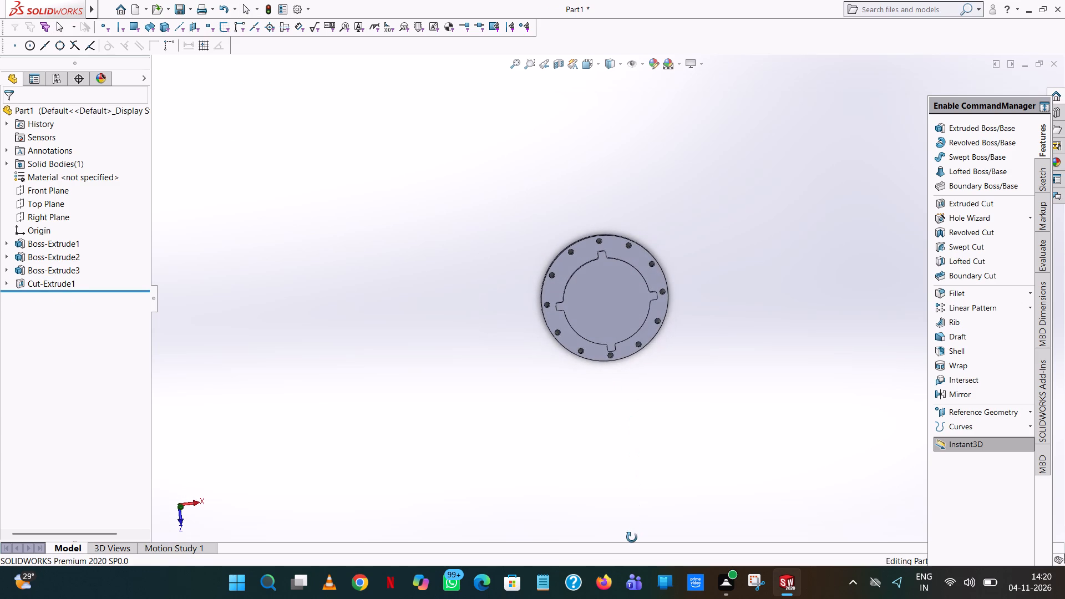
{"action": "middle_click_drag", "start_coordinate": [632, 537], "coordinate": [632, 514]}
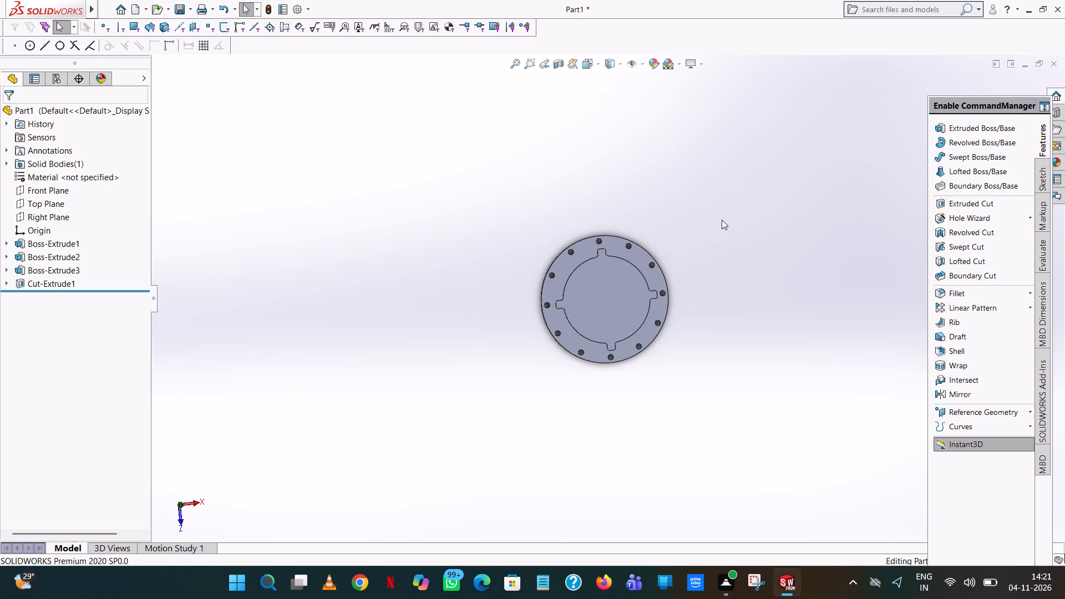
{"action": "middle_click_drag", "start_coordinate": [702, 280], "coordinate": [828, 241]}
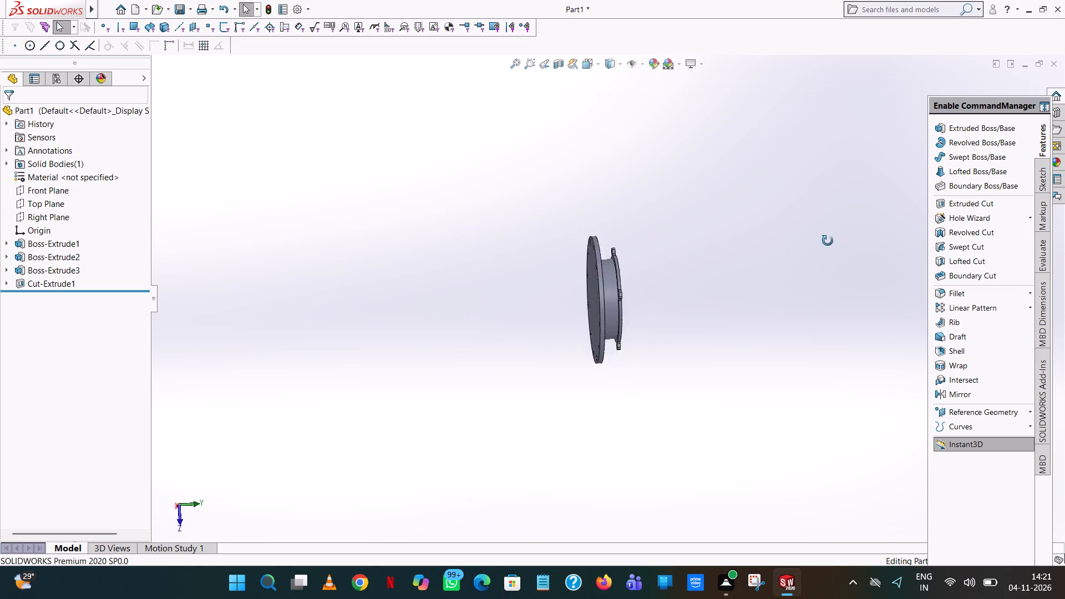
{"action": "middle_click_drag", "start_coordinate": [828, 241], "coordinate": [858, 220]}
{"action": "scroll", "coordinate": [854, 224], "scroll_direction": "up", "scroll_amount": 1}
{"action": "middle_click_drag", "start_coordinate": [695, 270], "coordinate": [781, 287]}
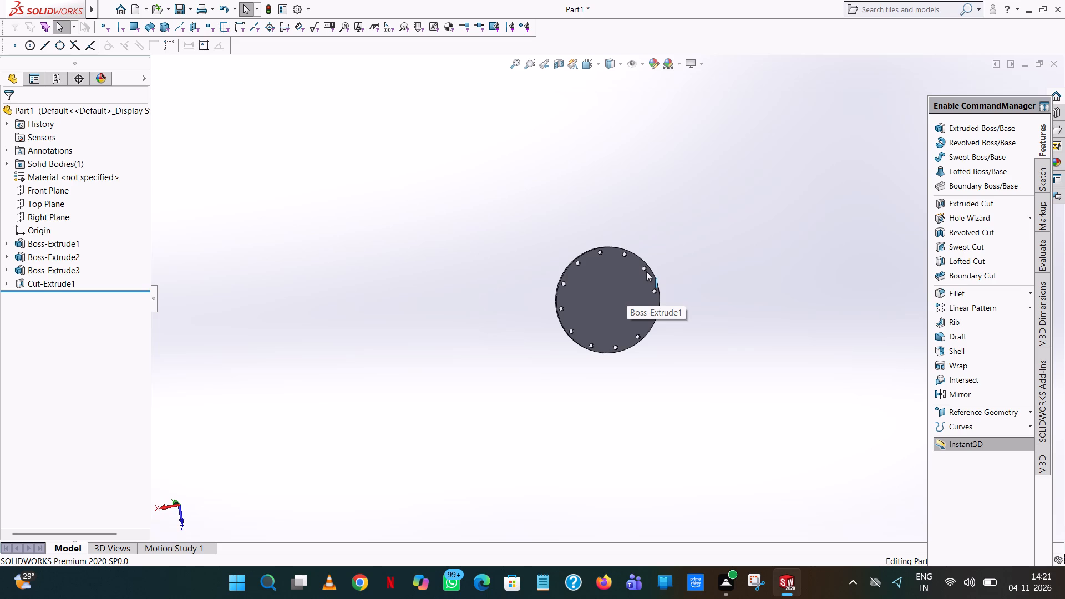
{"action": "left_click", "coordinate": [972, 204]}
{"action": "left_click", "coordinate": [632, 317]}
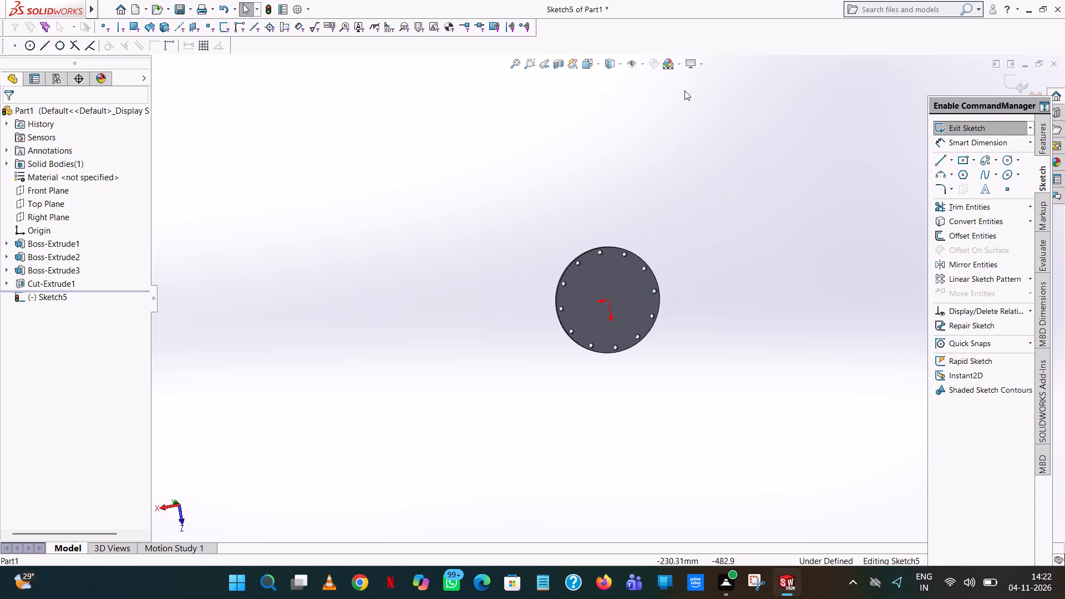
{"action": "left_click", "coordinate": [597, 67]}
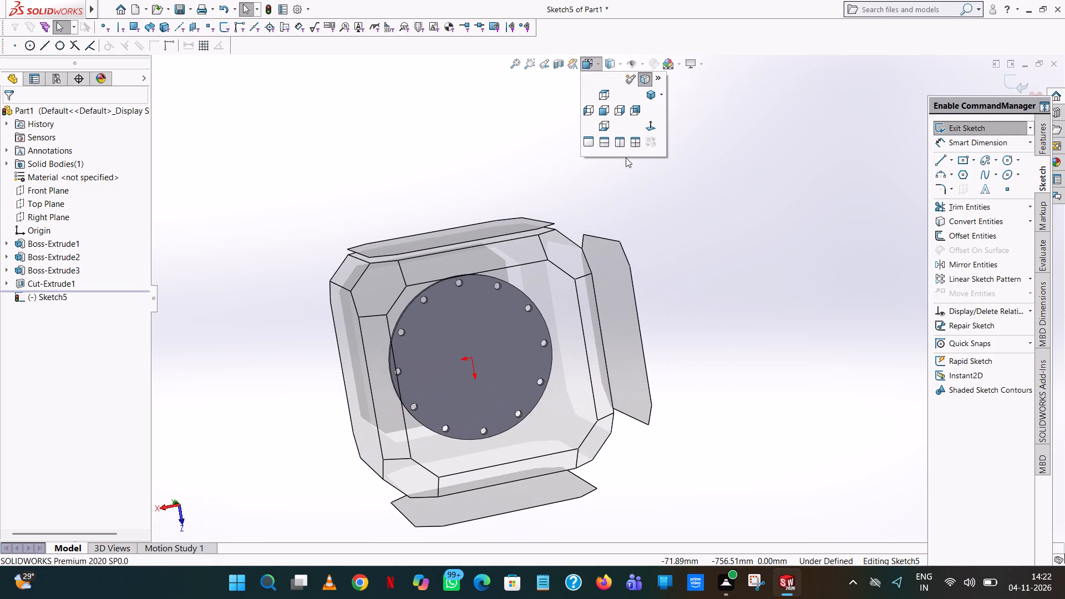
{"action": "left_click", "coordinate": [653, 120]}
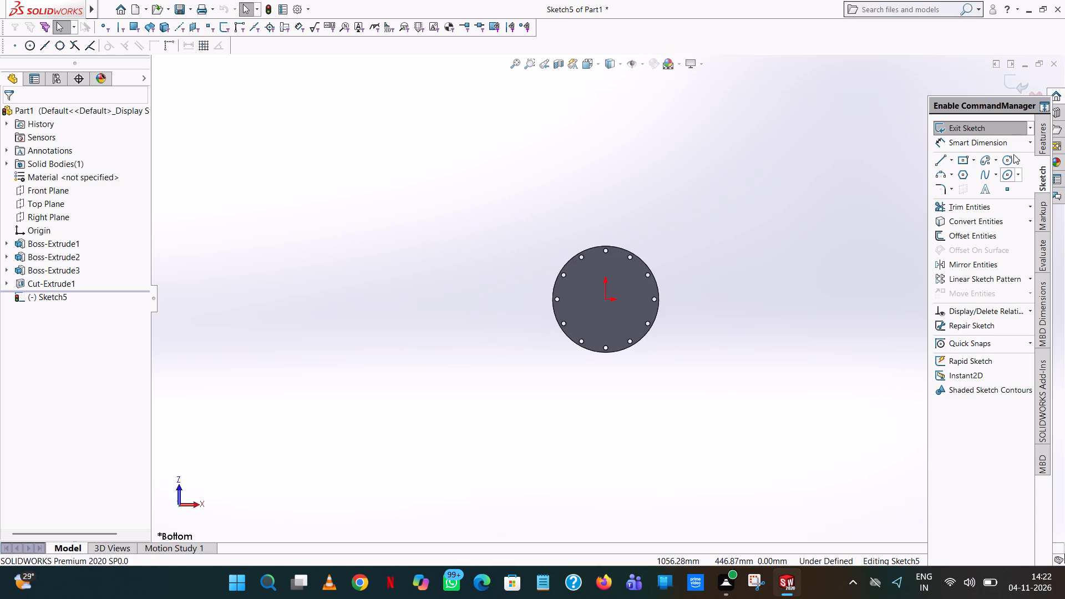
Sketch a circle centred on the origin with a radius of 220/2 (110 mm).
{"action": "left_click", "coordinate": [1007, 158]}
{"action": "scroll", "coordinate": [615, 309], "scroll_direction": "down", "scroll_amount": 5}
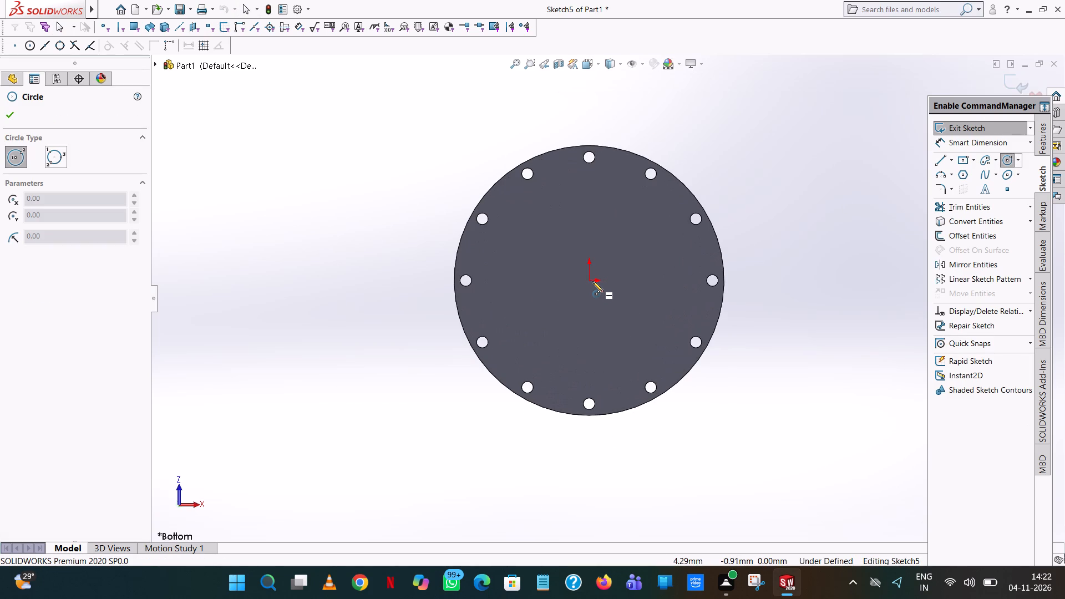
{"action": "left_click", "coordinate": [590, 280]}
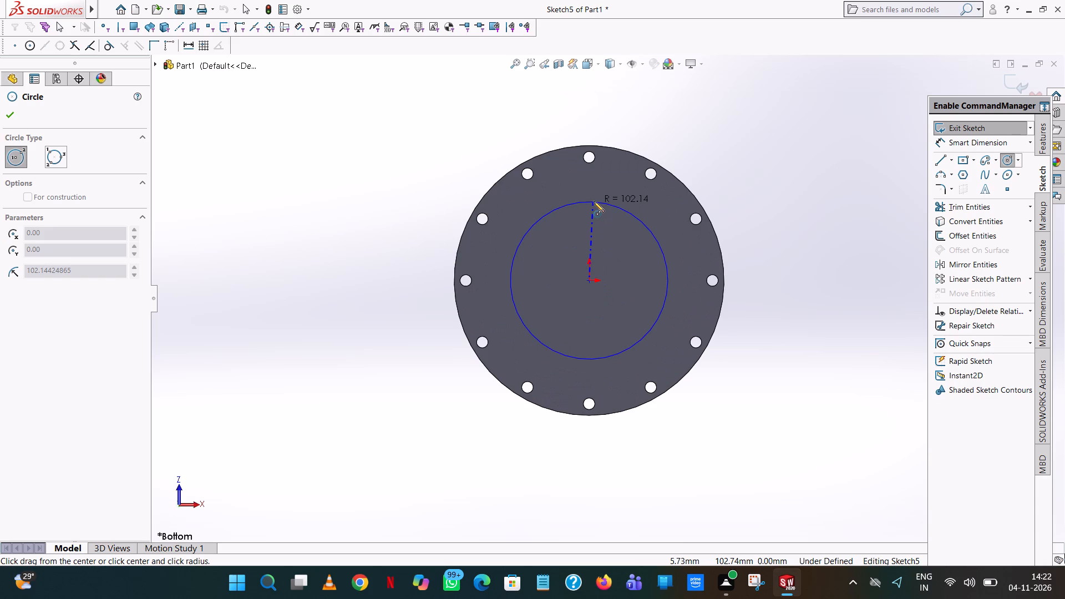
{"action": "left_click", "coordinate": [594, 201]}
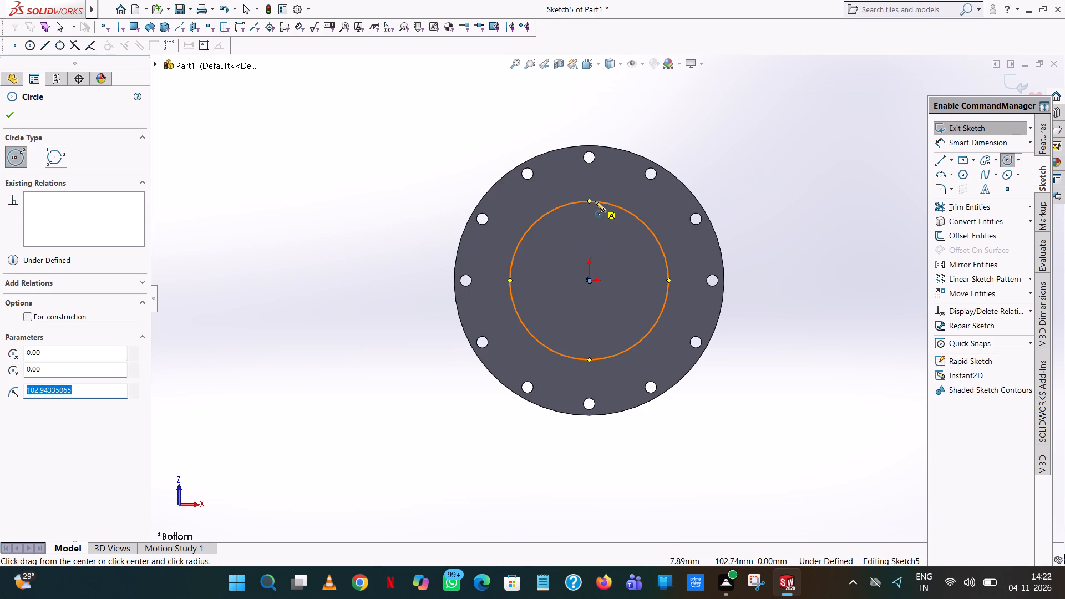
{"action": "type", "text": "220/2"}
{"action": "key", "text": "Return"}
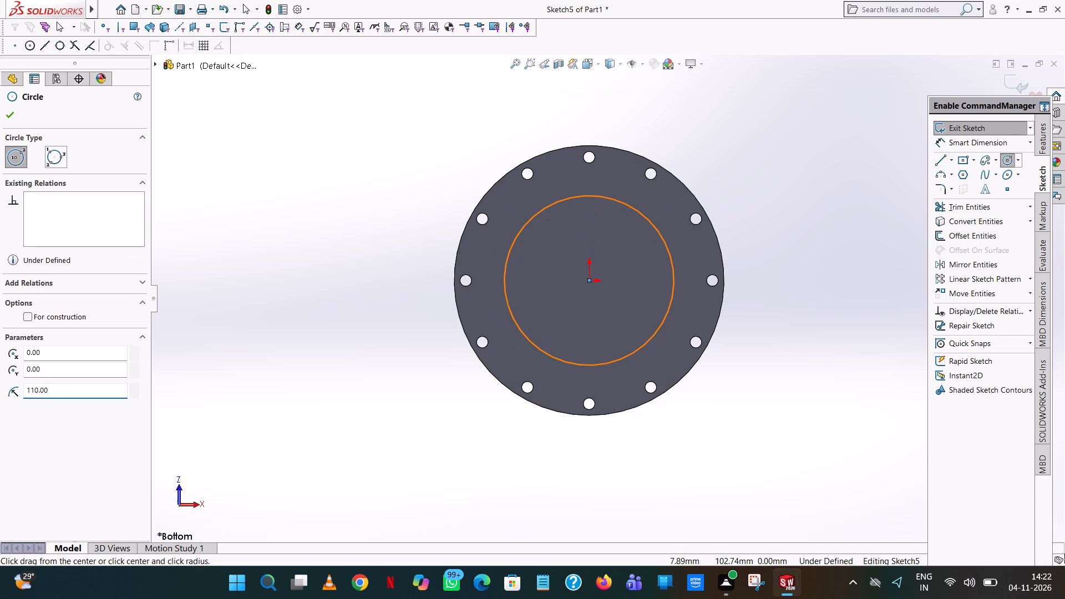
{"action": "right_click", "coordinate": [595, 201]}
{"action": "left_click", "coordinate": [631, 213]}
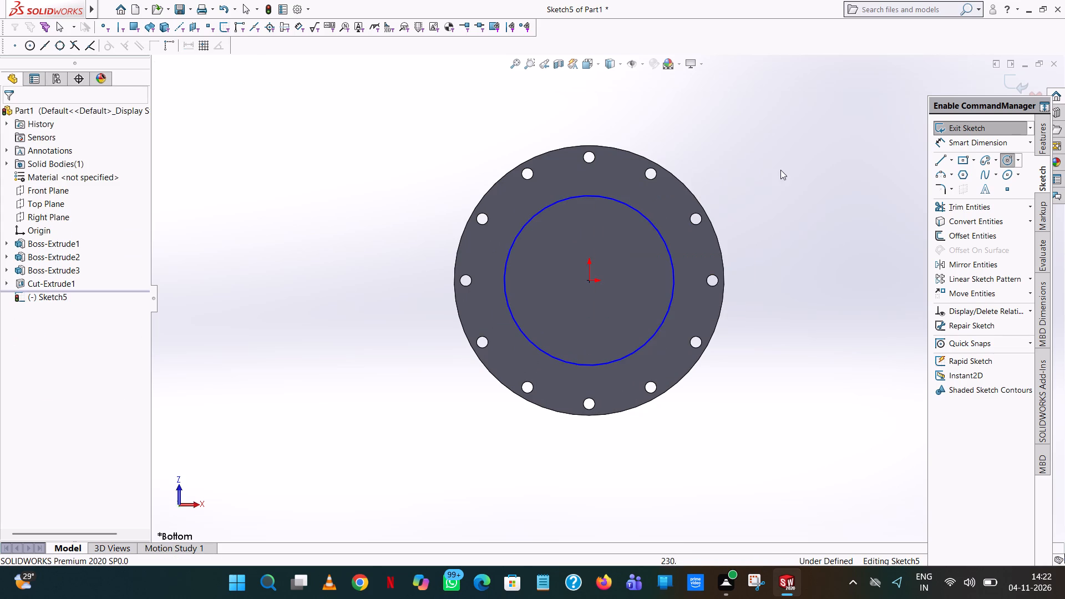
Add a 220 mm diameter dimension to the new circle on the disc's underside.
{"action": "left_click", "coordinate": [998, 138]}
{"action": "left_click", "coordinate": [640, 210]}
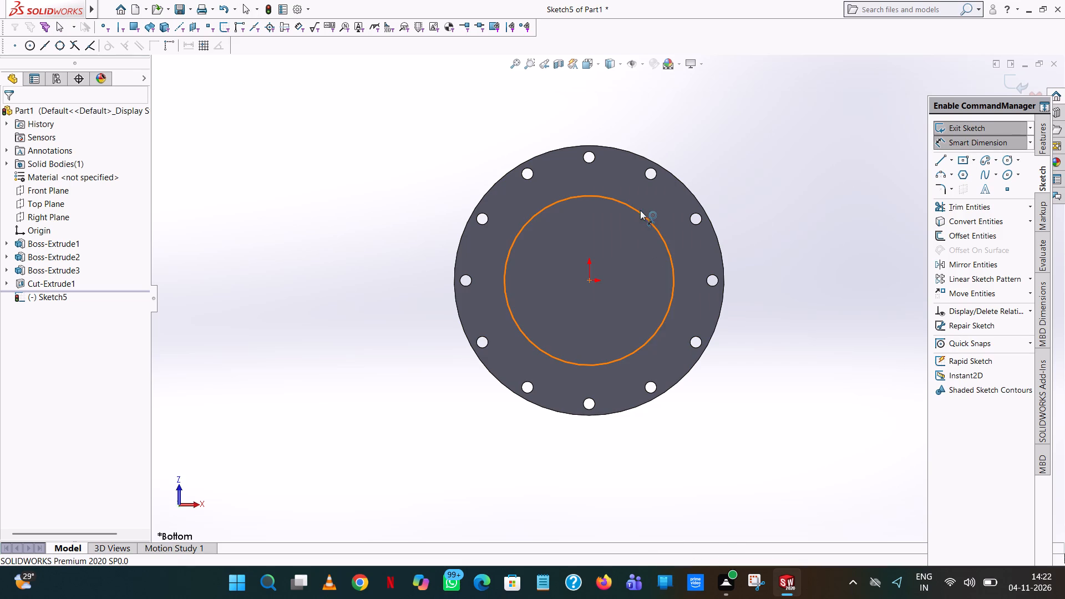
{"action": "left_click", "coordinate": [808, 216]}
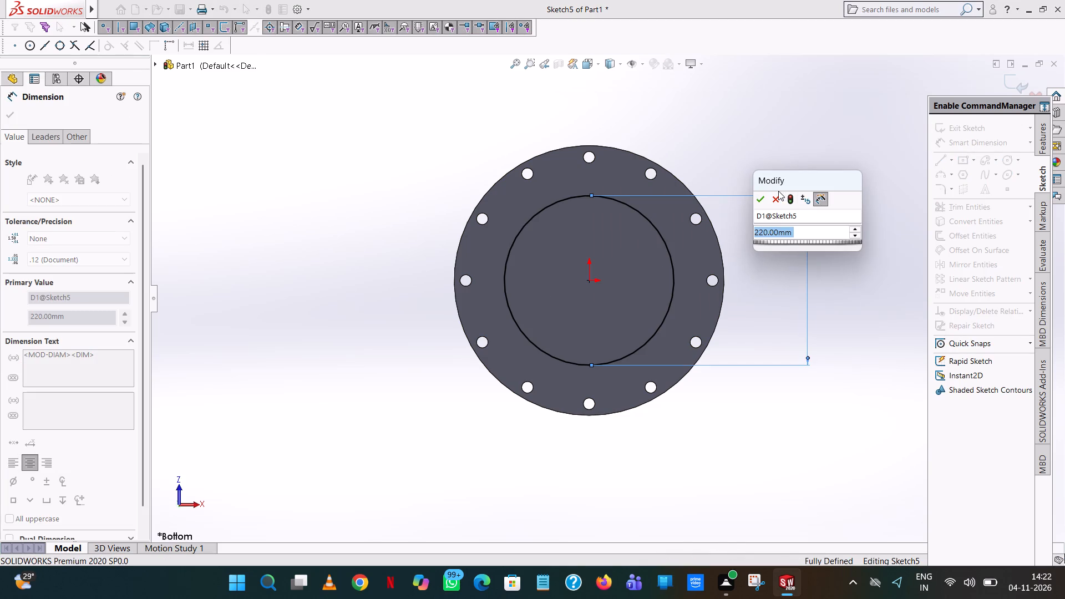
{"action": "left_click", "coordinate": [762, 199]}
{"action": "left_click", "coordinate": [763, 158]}
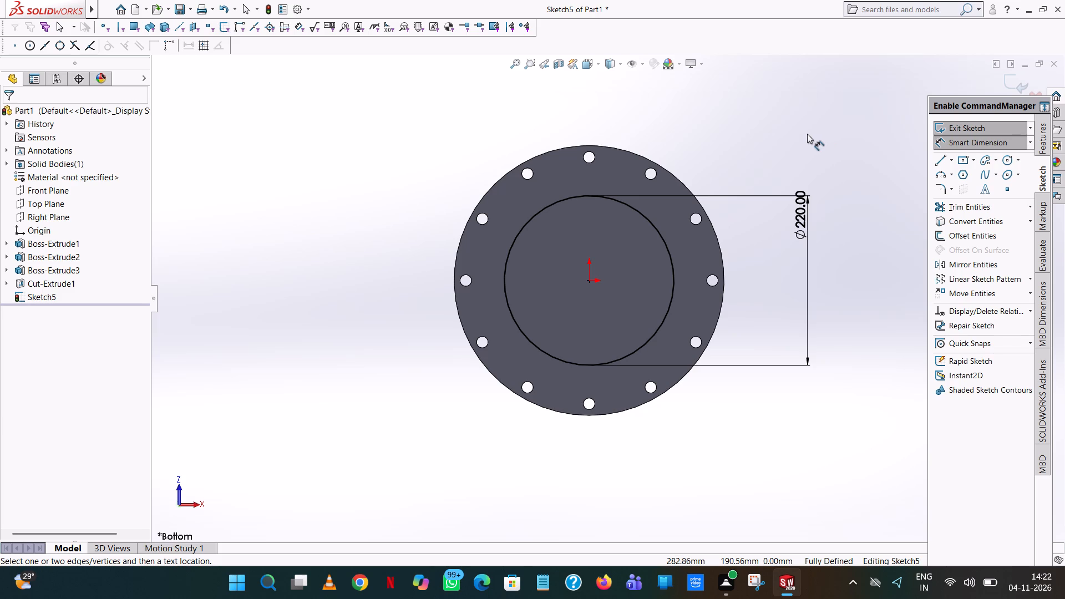
{"action": "left_click", "coordinate": [841, 134]}
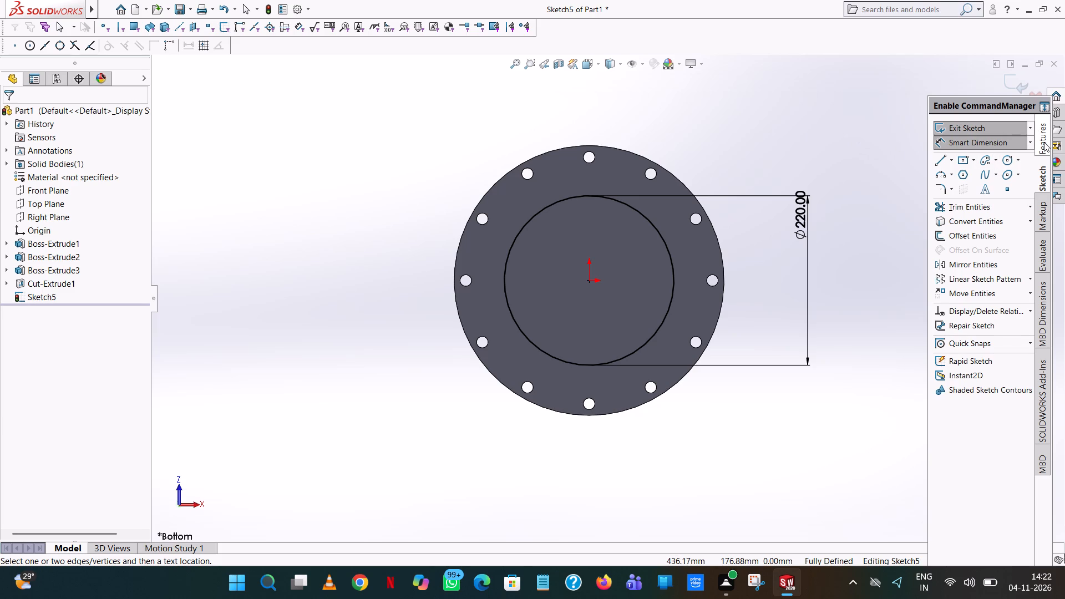
Try to cut-extrude the 220 mm circle from the disc's underside with a blind depth of 20 mm.
{"action": "left_click", "coordinate": [1044, 141]}
{"action": "left_click", "coordinate": [990, 199]}
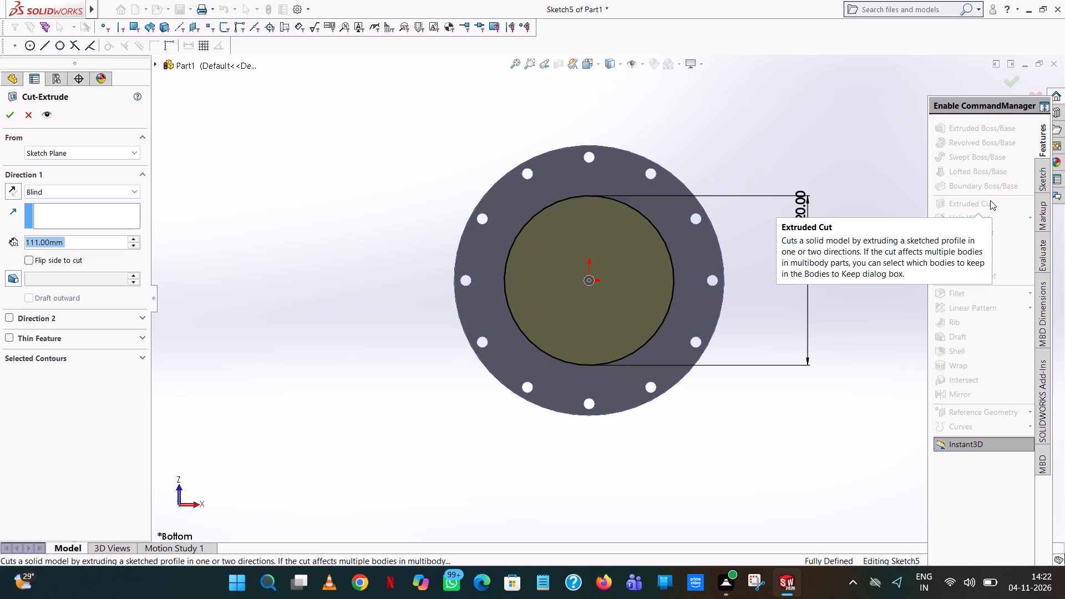
{"action": "type", "text": "20"}
{"action": "key", "text": "Return"}
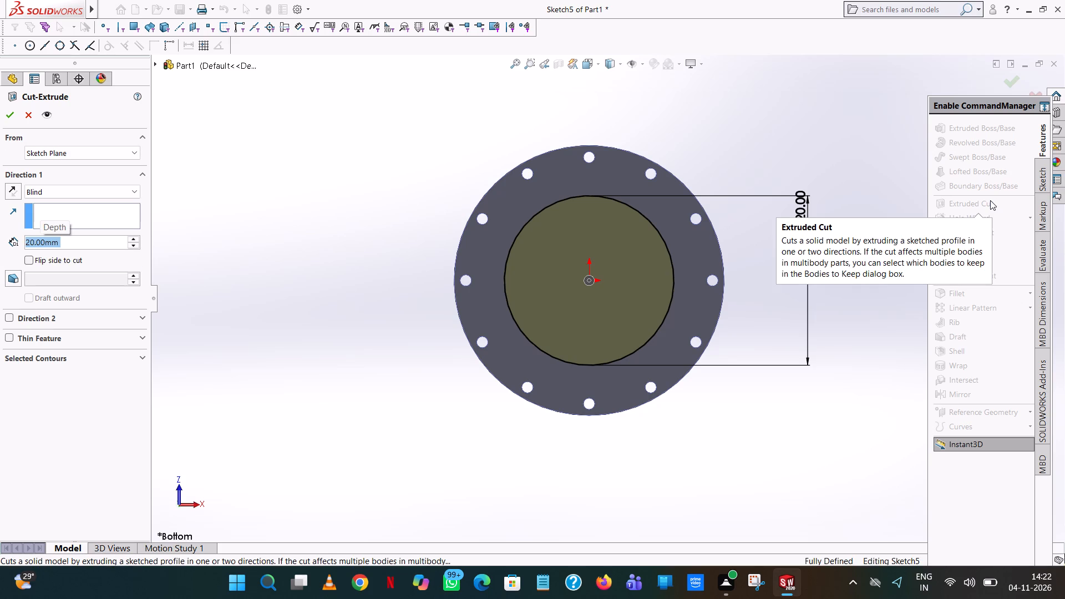
{"action": "left_click", "coordinate": [295, 236]}
{"action": "left_click", "coordinate": [2, 115]}
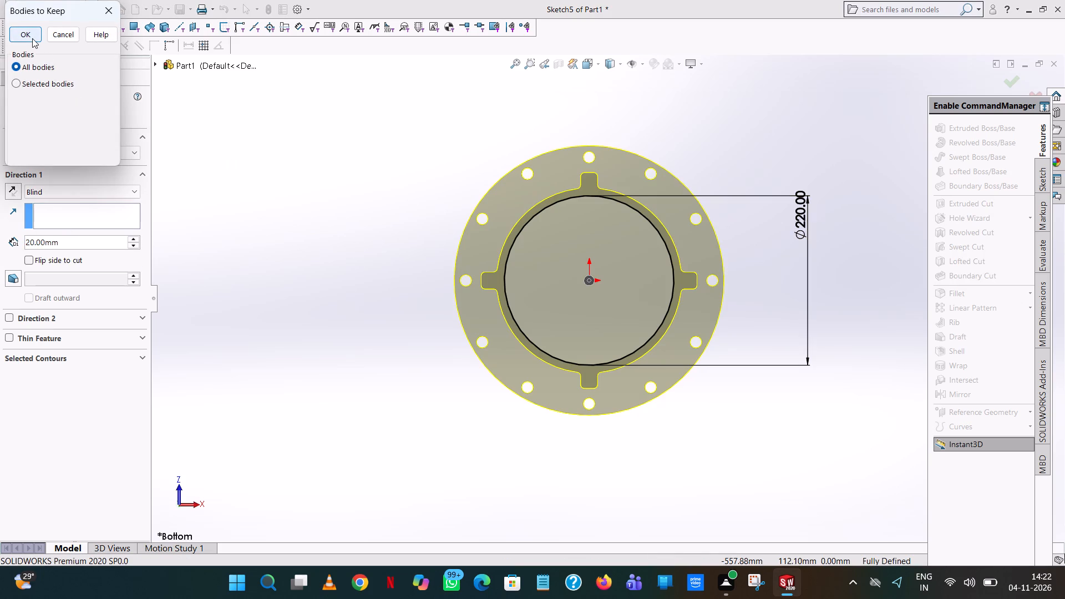
{"action": "left_click", "coordinate": [302, 146]}
{"action": "left_click", "coordinate": [62, 38]}
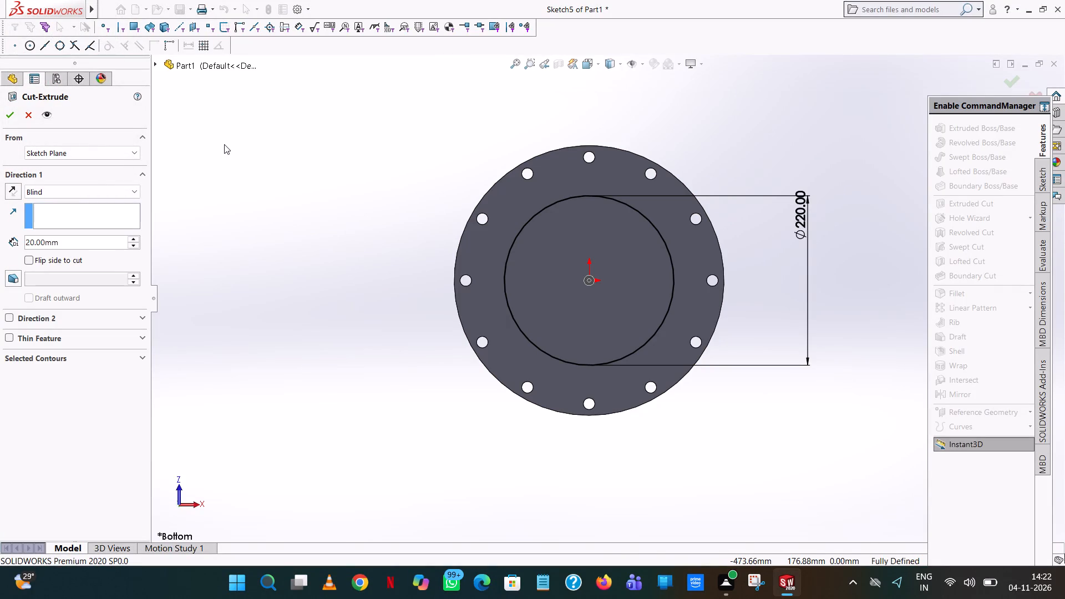
Examine the 220 mm cut circle against the boss and four-tab plate from both sides of the part.
{"action": "middle_click_drag", "start_coordinate": [270, 166], "coordinate": [349, 367]}
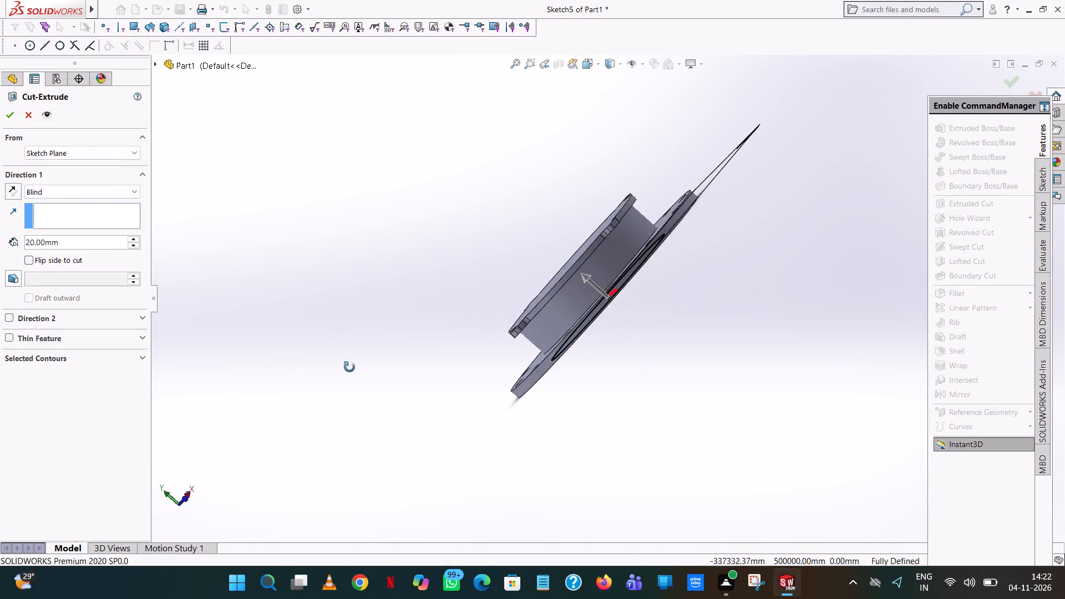
{"action": "middle_click_drag", "start_coordinate": [349, 367], "coordinate": [424, 553]}
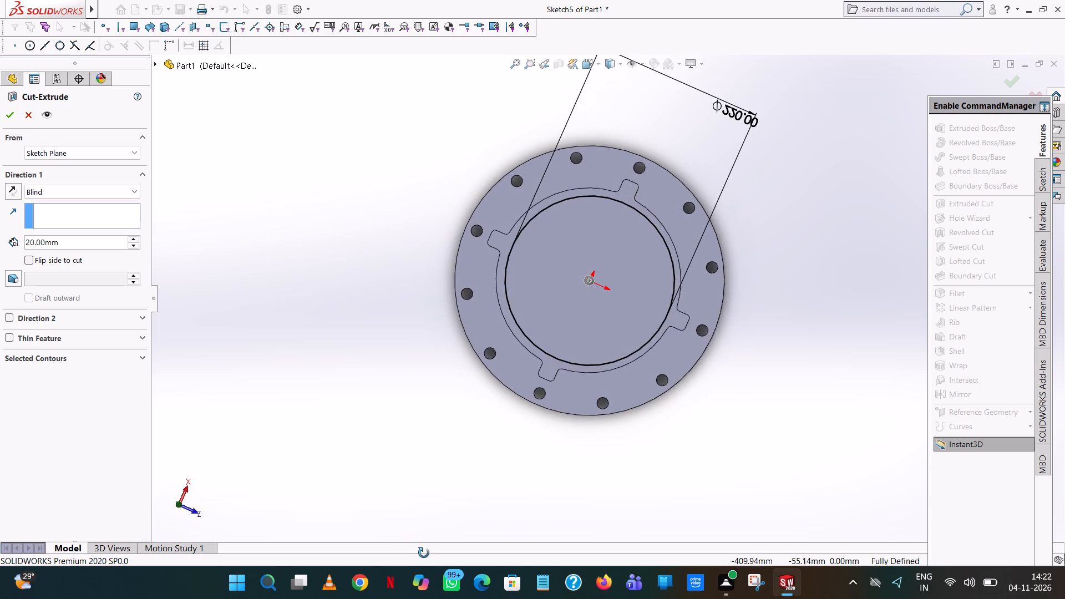
{"action": "middle_click_drag", "start_coordinate": [424, 553], "coordinate": [423, 549]}
{"action": "middle_click_drag", "start_coordinate": [423, 549], "coordinate": [471, 420]}
{"action": "scroll", "coordinate": [427, 540], "scroll_direction": "up", "scroll_amount": 1}
{"action": "middle_click_drag", "start_coordinate": [490, 394], "coordinate": [506, 333]}
{"action": "scroll", "coordinate": [549, 324], "scroll_direction": "down", "scroll_amount": 9}
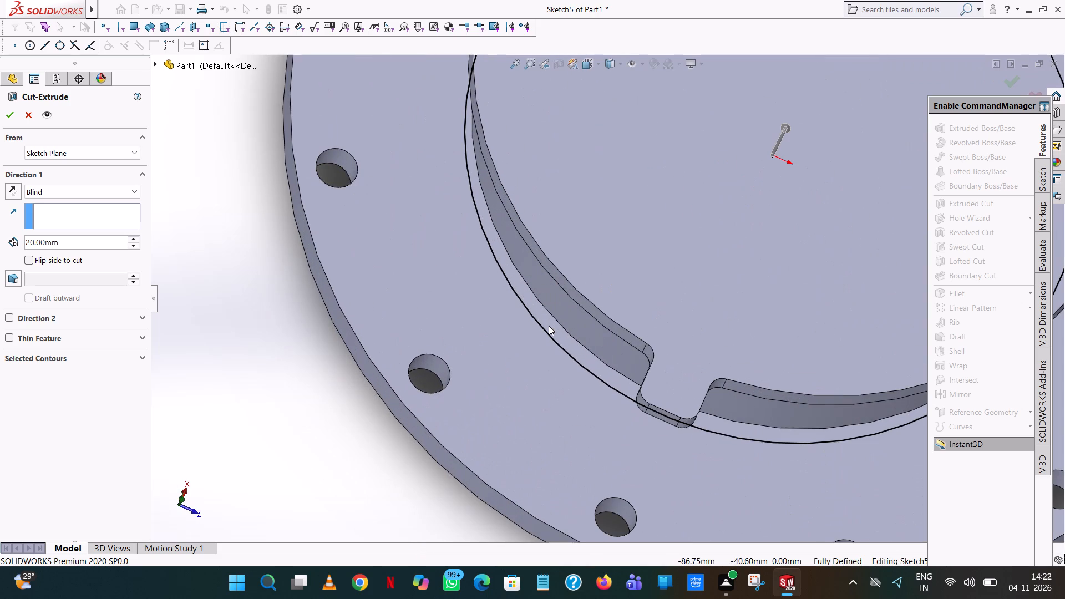
{"action": "scroll", "coordinate": [549, 326], "scroll_direction": "down", "scroll_amount": 4}
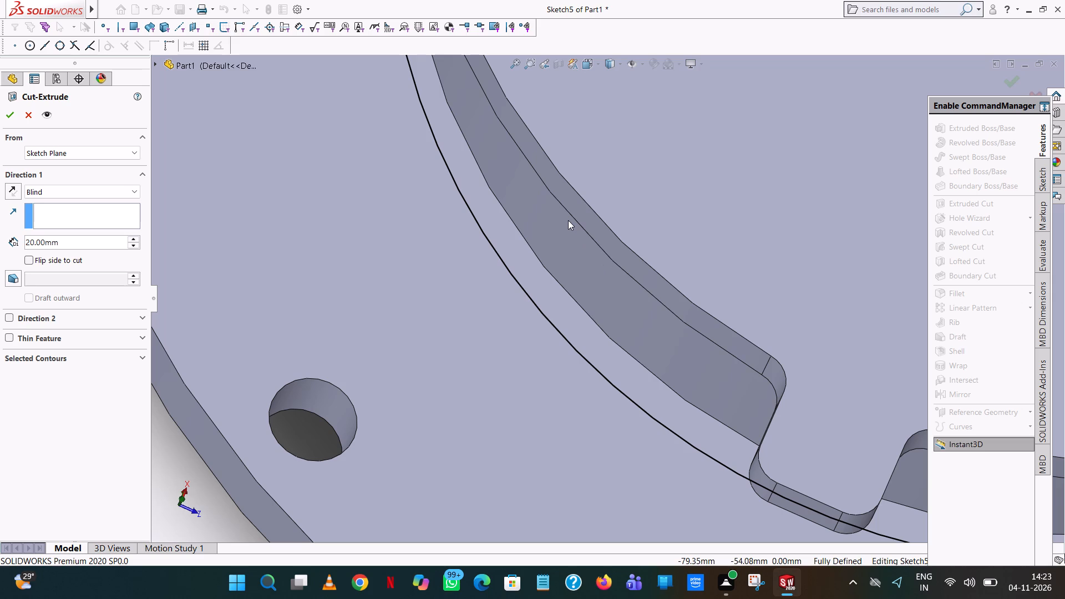
{"action": "scroll", "coordinate": [571, 220], "scroll_direction": "up", "scroll_amount": 15}
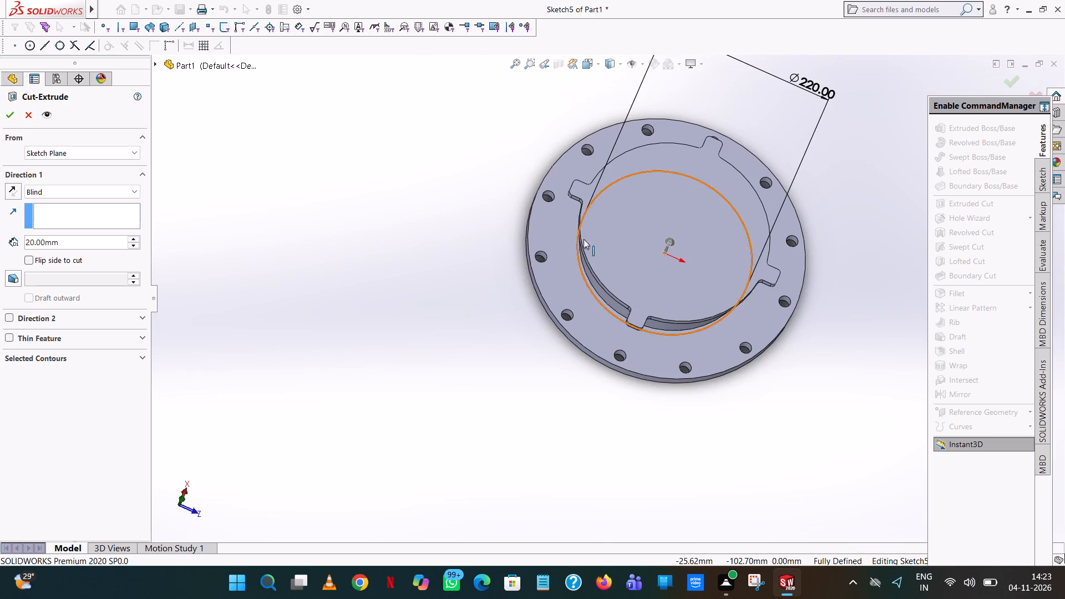
{"action": "middle_click_drag", "start_coordinate": [589, 248], "coordinate": [805, 59]}
{"action": "scroll", "coordinate": [594, 253], "scroll_direction": "up", "scroll_amount": 2}
{"action": "scroll", "coordinate": [805, 59], "scroll_direction": "up", "scroll_amount": 1}
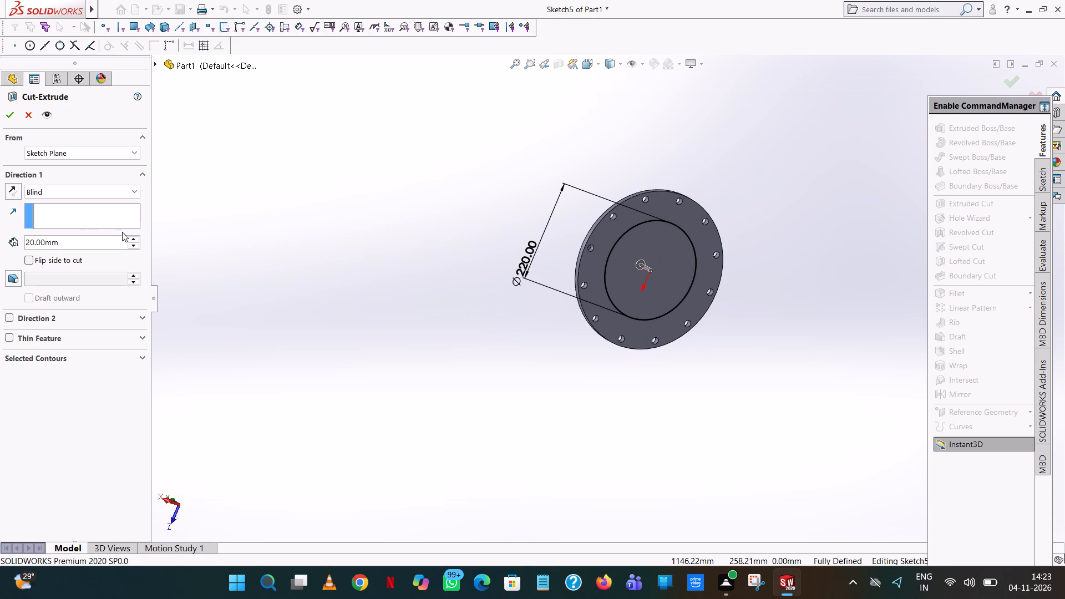
Set the diameter of the sketched circle on the disc's underside to 200 mm.
{"action": "double_click", "coordinate": [526, 255]}
{"action": "double_click", "coordinate": [526, 255]}
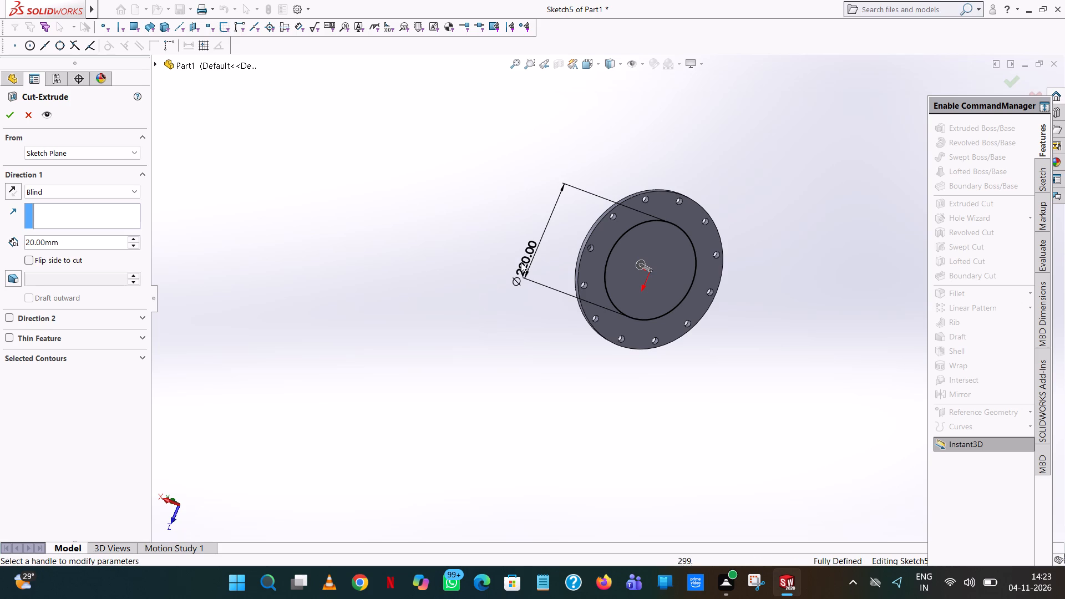
{"action": "left_click", "coordinate": [35, 118]}
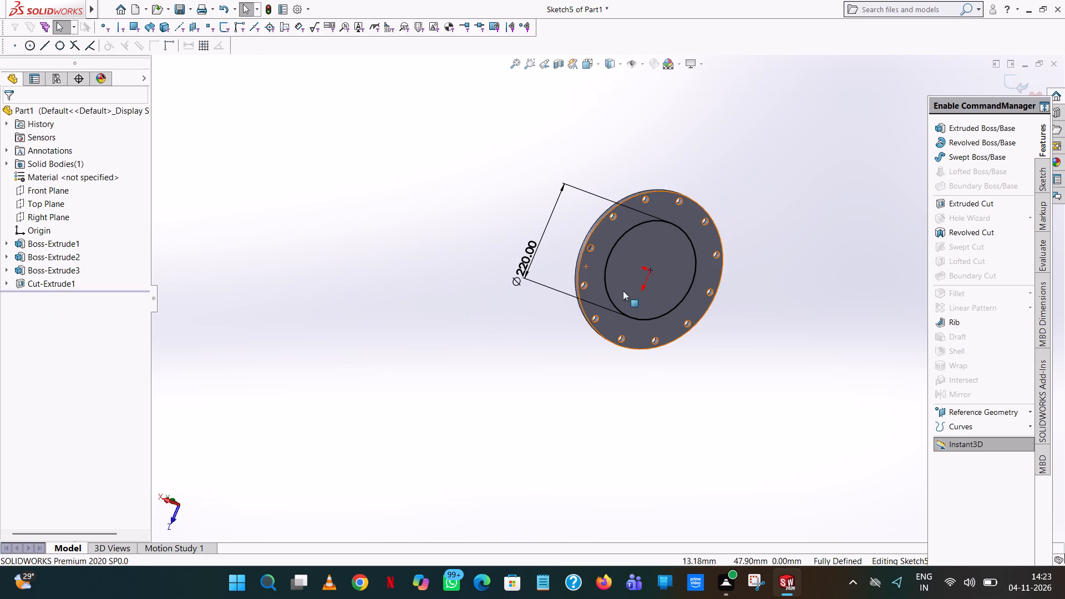
{"action": "double_click", "coordinate": [529, 262]}
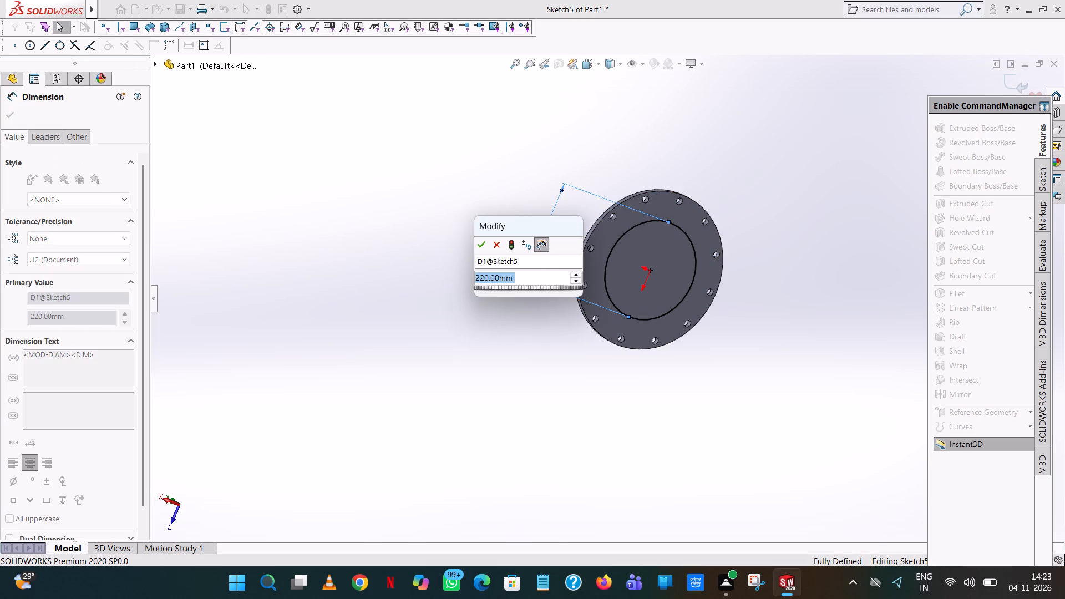
{"action": "type", "text": "200"}
{"action": "key", "text": "Return"}
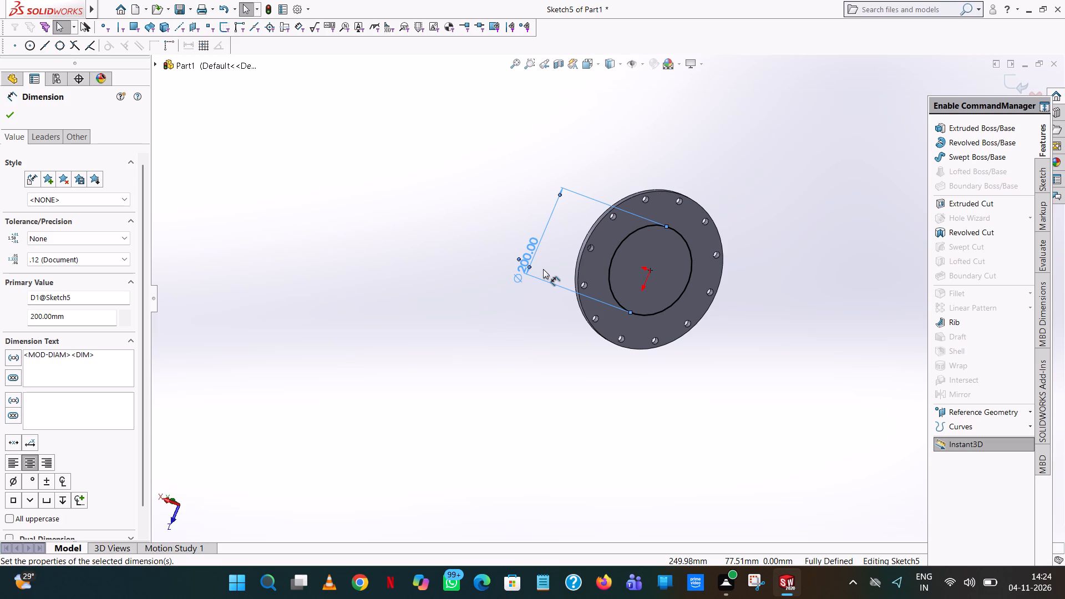
{"action": "left_click", "coordinate": [785, 226]}
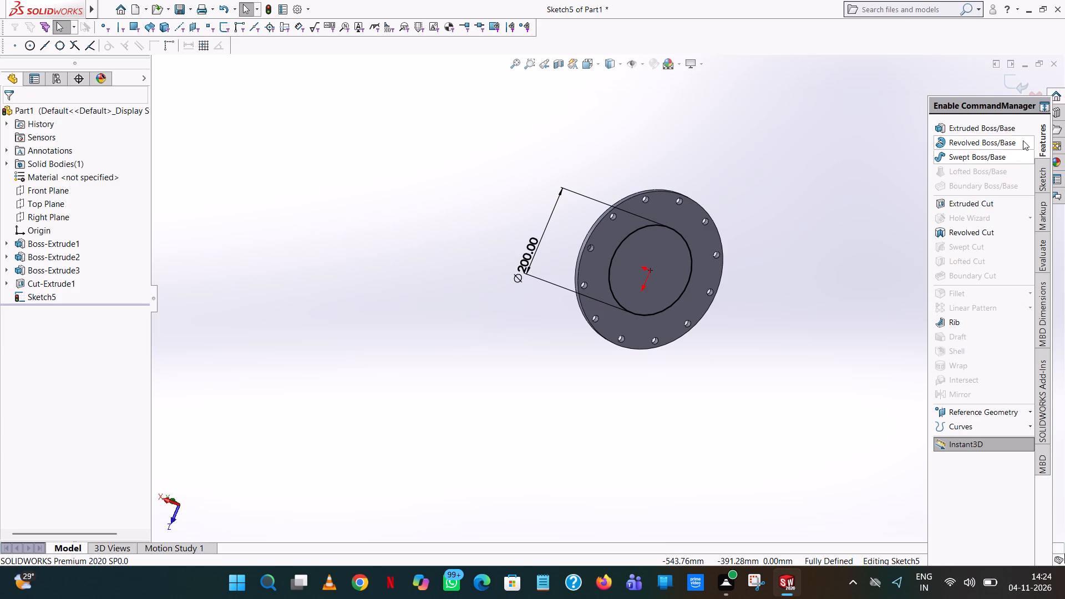
Cut-extrude the 200 mm circle into the disc's underside with a blind depth of 20 mm.
{"action": "left_click", "coordinate": [979, 202]}
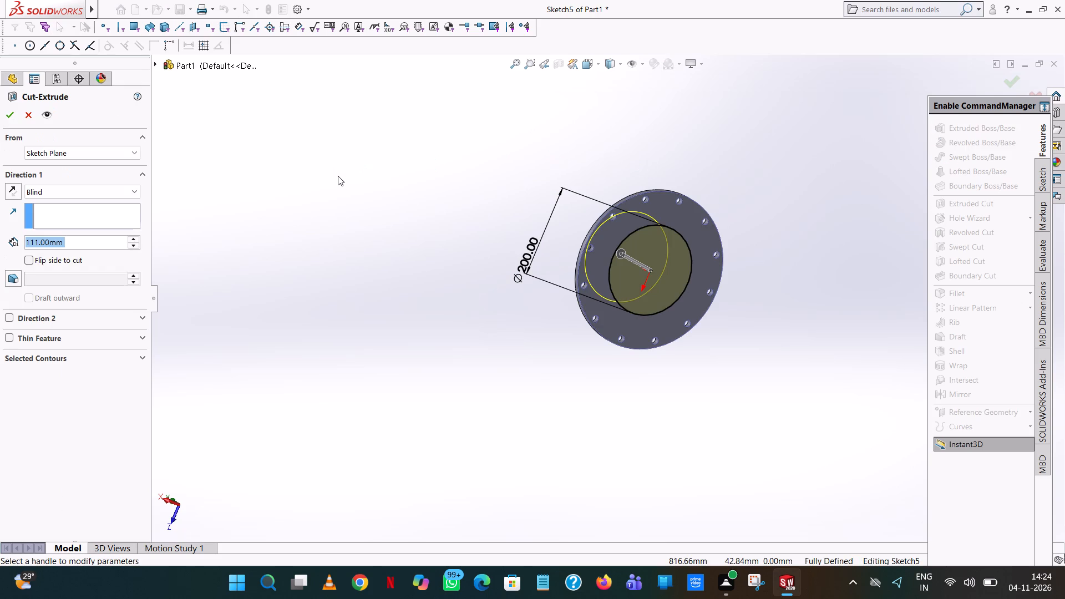
{"action": "type", "text": "20"}
{"action": "key", "text": "Return"}
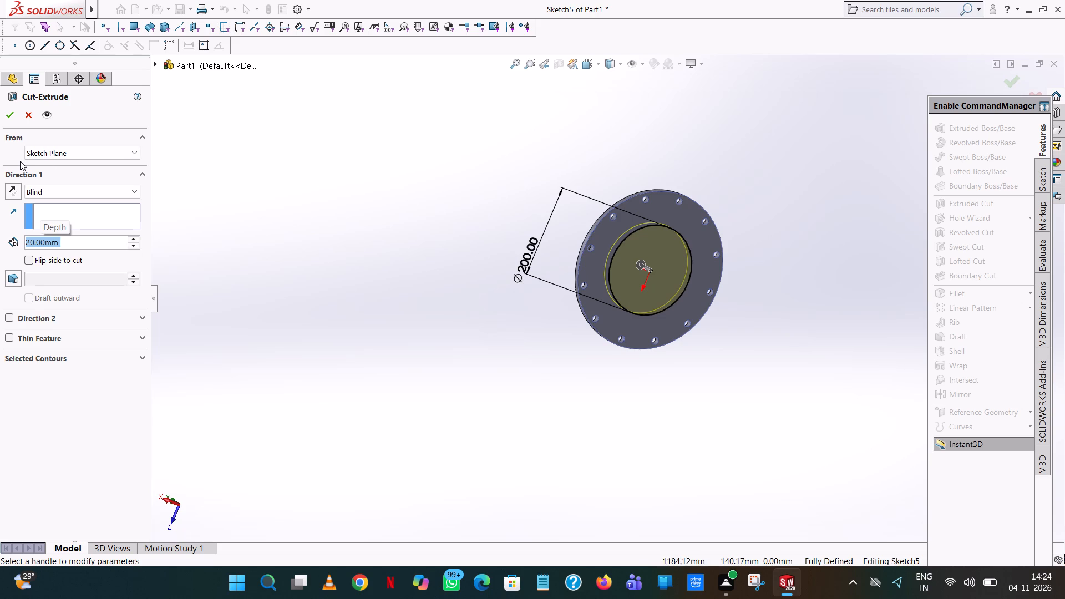
{"action": "left_click", "coordinate": [5, 114]}
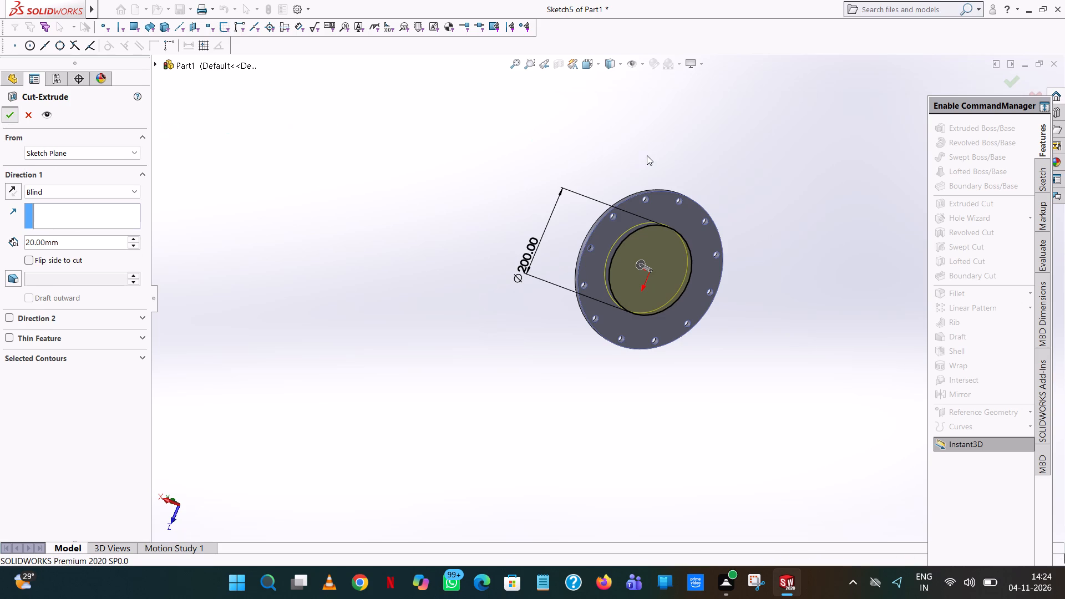
{"action": "left_click", "coordinate": [747, 144]}
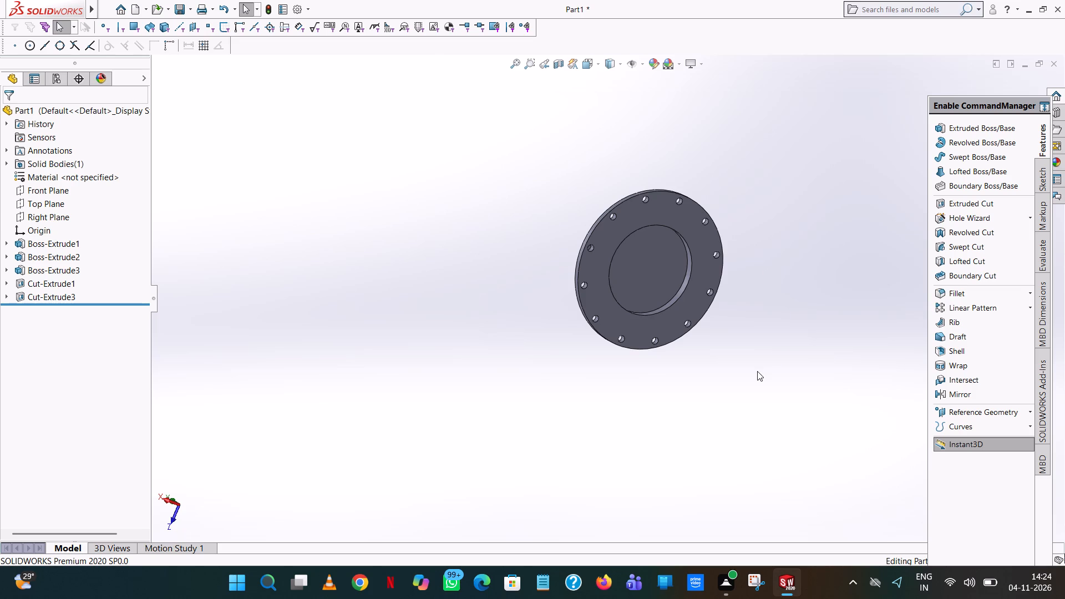
Start a cut sketch on the 200 mm recess floor and draw an origin-centred circle with a radius of 66/2 (33 mm).
{"action": "left_click", "coordinate": [985, 199]}
{"action": "left_click", "coordinate": [668, 263]}
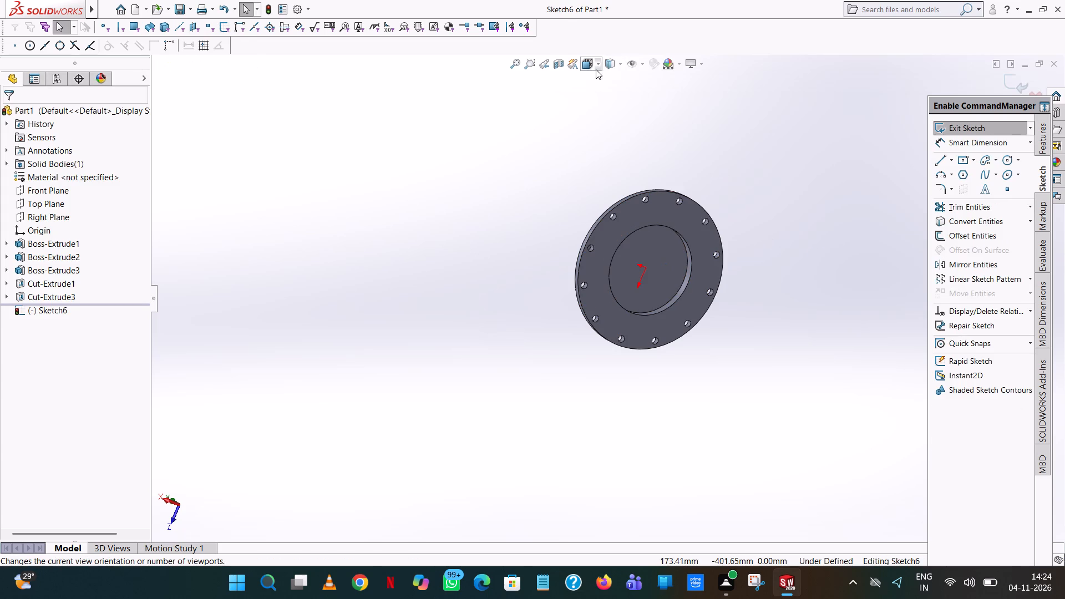
{"action": "left_click", "coordinate": [598, 64]}
{"action": "left_click", "coordinate": [652, 129]}
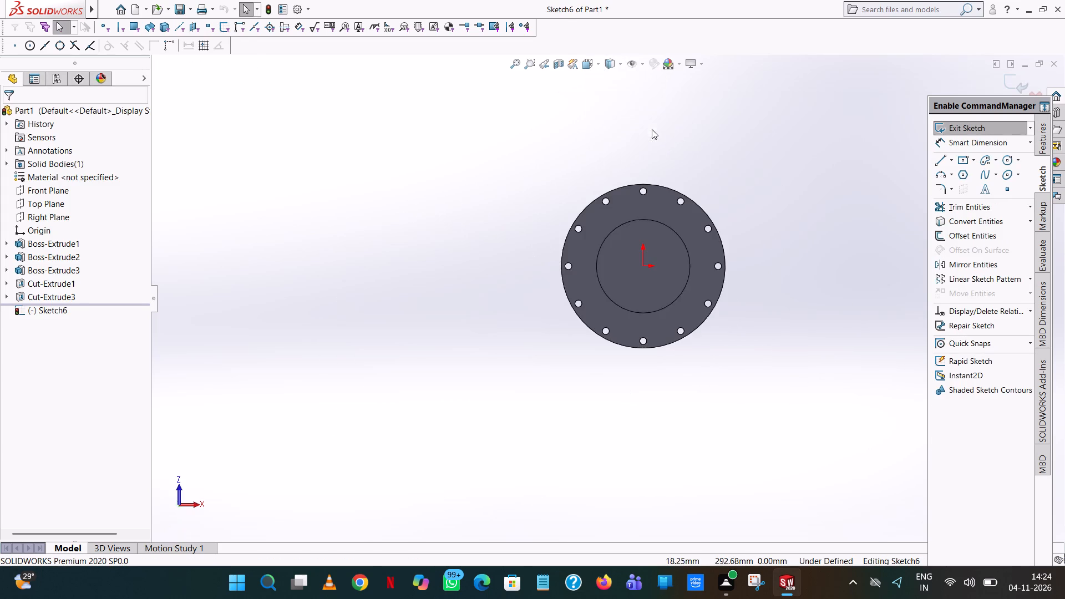
{"action": "scroll", "coordinate": [619, 263], "scroll_direction": "down", "scroll_amount": 7}
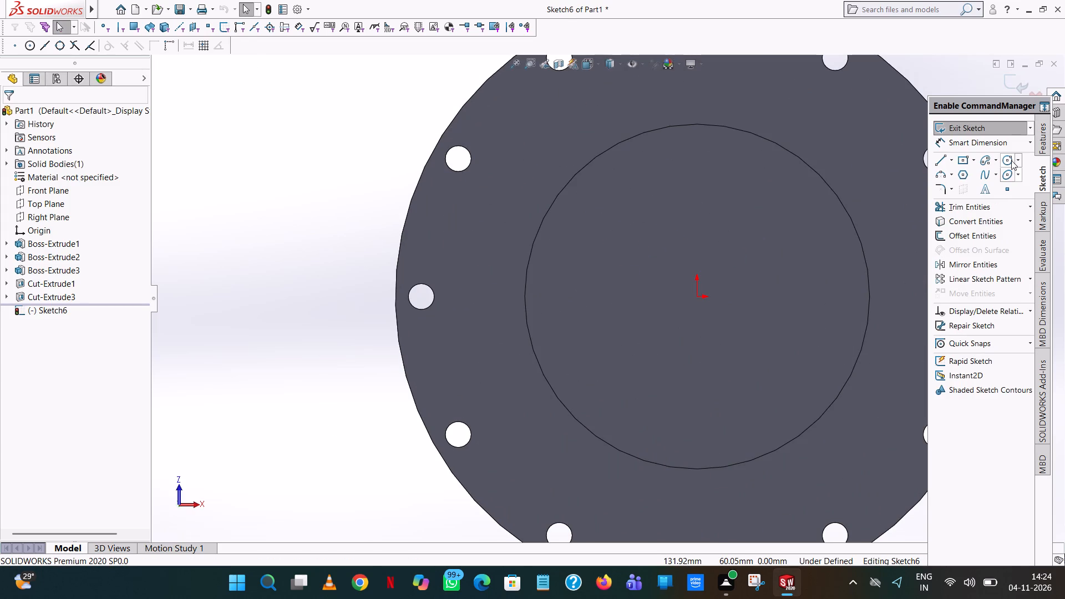
{"action": "left_click", "coordinate": [1011, 160]}
{"action": "scroll", "coordinate": [767, 328], "scroll_direction": "up", "scroll_amount": 1}
{"action": "scroll", "coordinate": [688, 326], "scroll_direction": "down", "scroll_amount": 2}
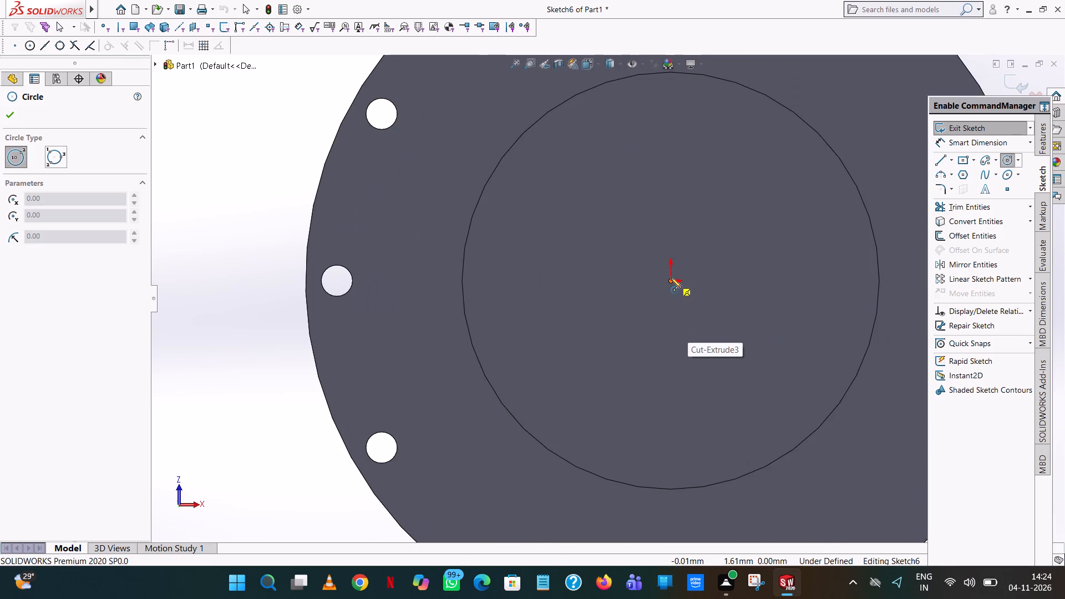
{"action": "left_click", "coordinate": [671, 281]}
{"action": "left_click", "coordinate": [666, 175]}
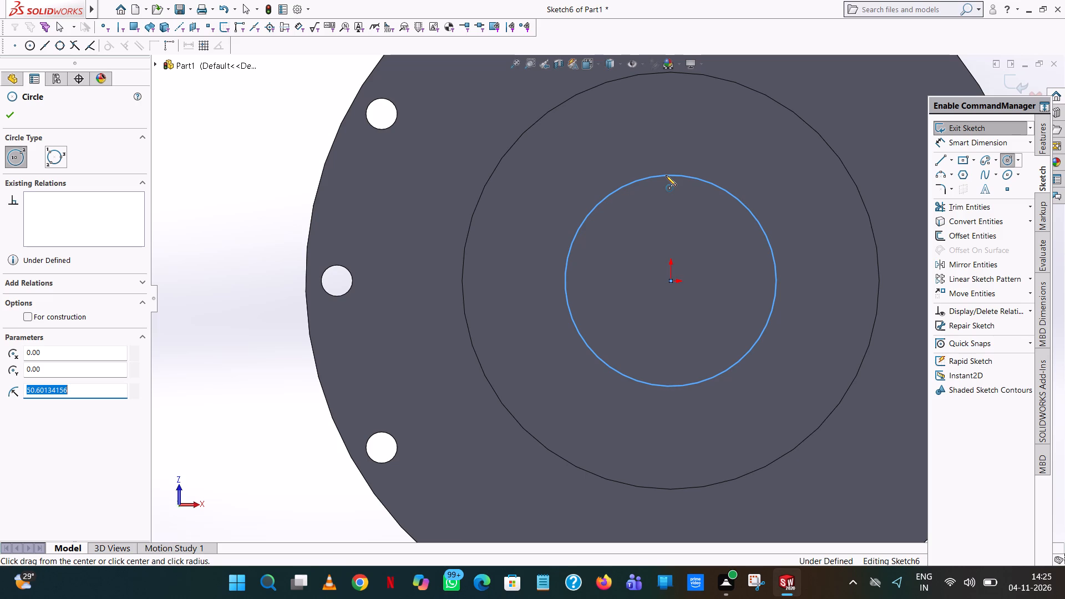
{"action": "type", "text": "66/2"}
{"action": "key", "text": "Return"}
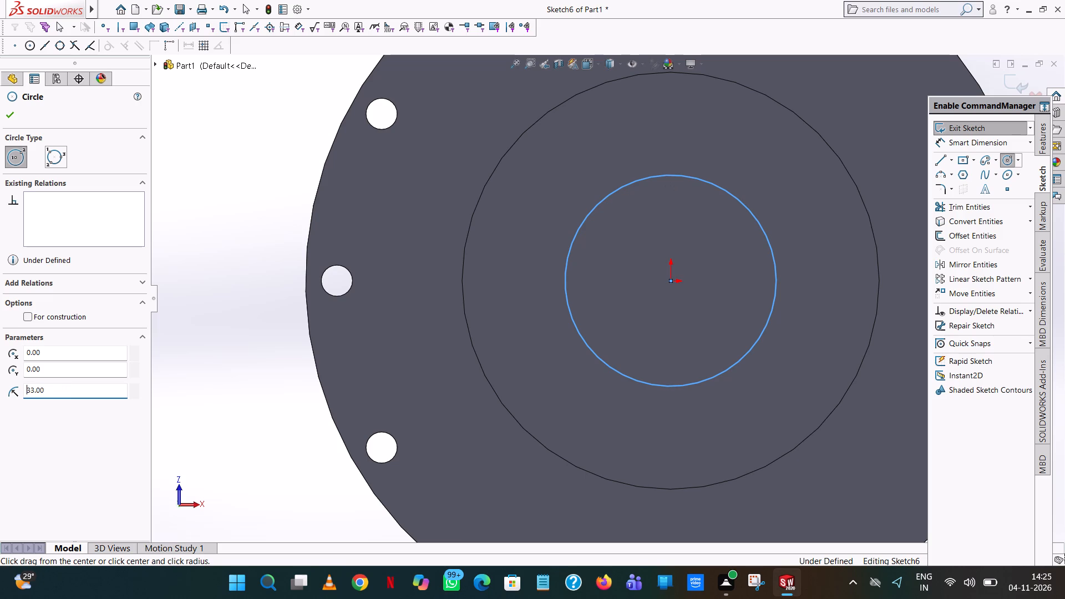
{"action": "right_click", "coordinate": [666, 175]}
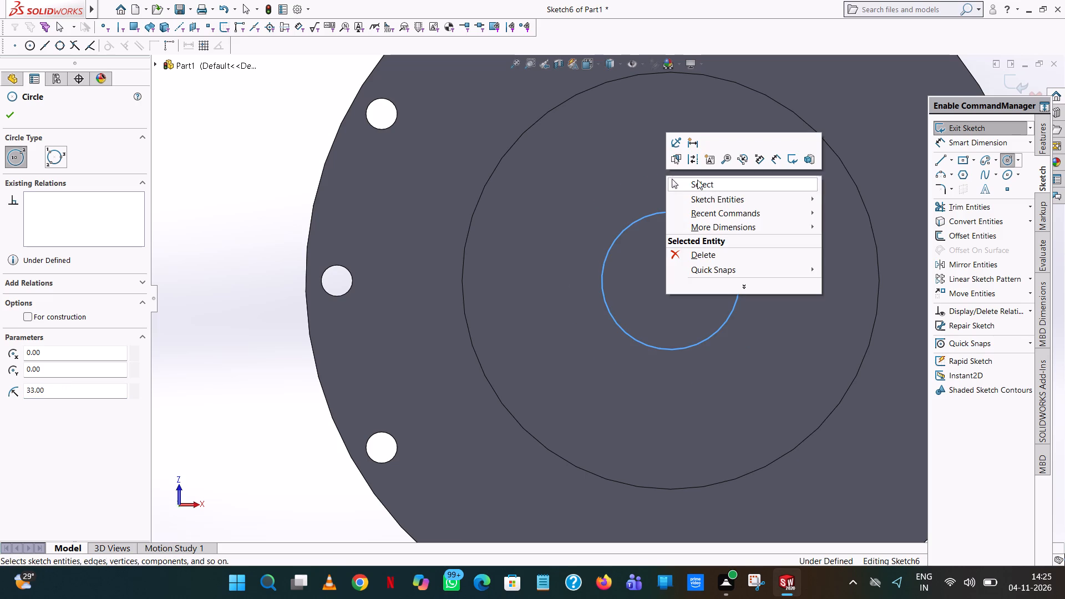
{"action": "left_click", "coordinate": [698, 180]}
Add a 66 mm diameter dimension to the circle on the recess floor.
{"action": "left_click", "coordinate": [969, 135]}
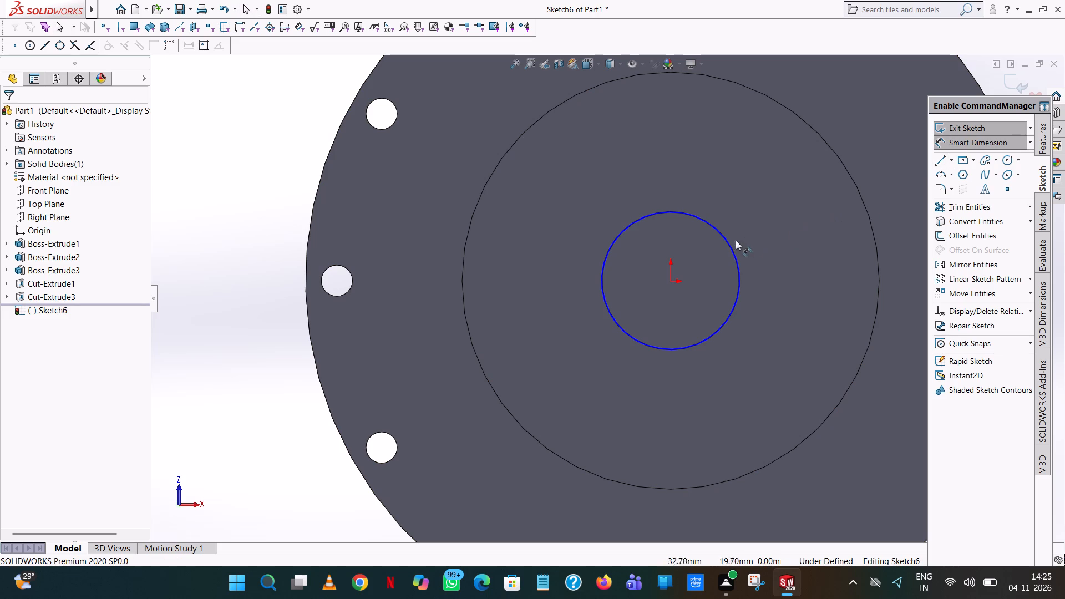
{"action": "left_click", "coordinate": [727, 240]}
{"action": "left_click", "coordinate": [782, 196]}
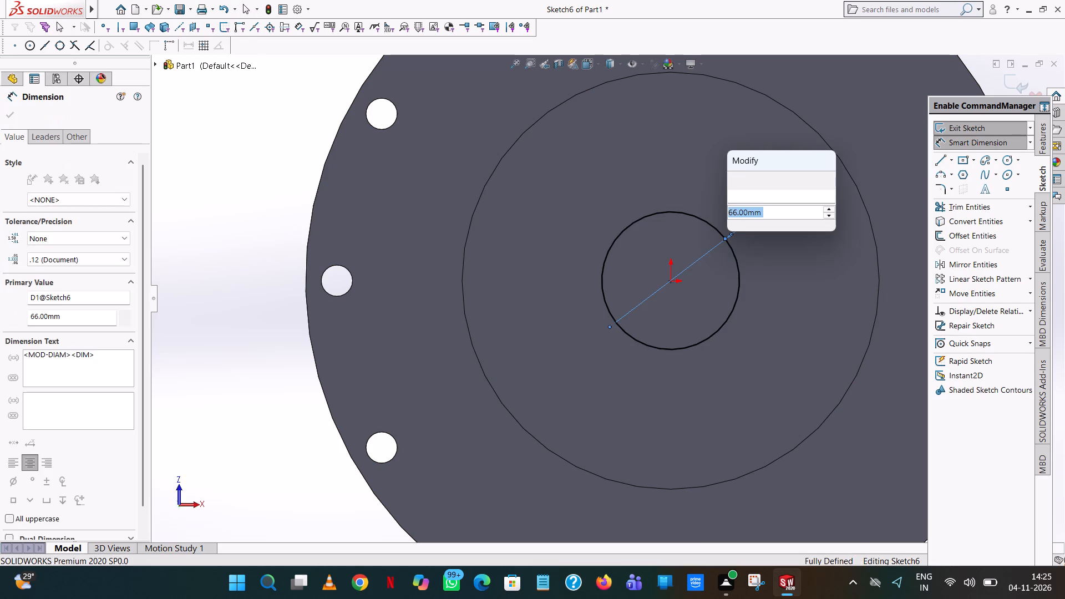
{"action": "left_click", "coordinate": [731, 184]}
{"action": "left_click", "coordinate": [281, 242]}
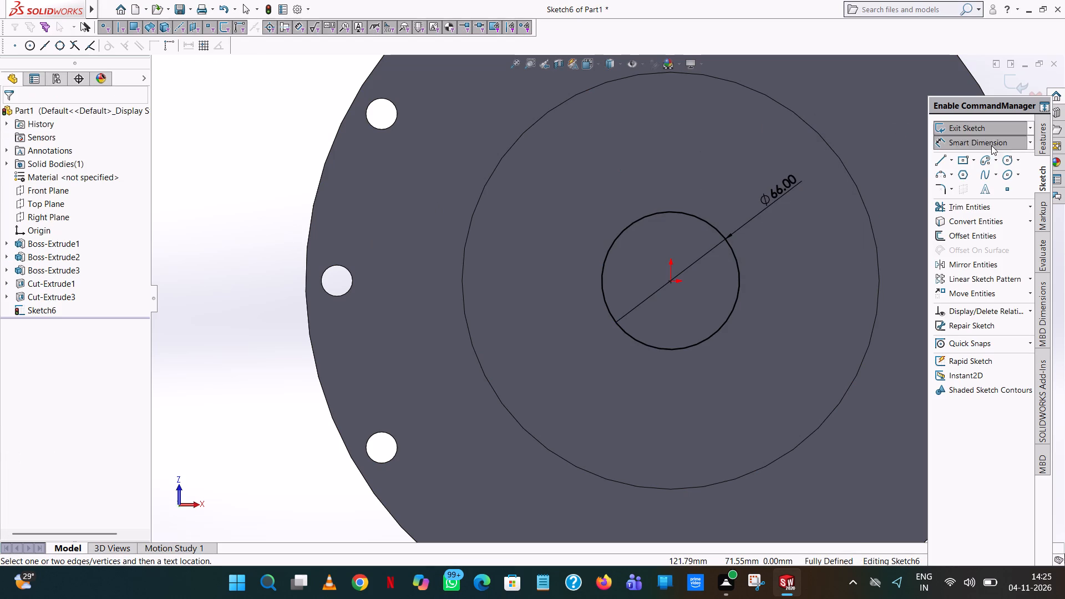
Cut-extrude the 66 mm circle into the recess floor with a blind depth of 13 mm.
{"action": "left_click", "coordinate": [1045, 142]}
{"action": "left_click", "coordinate": [972, 205]}
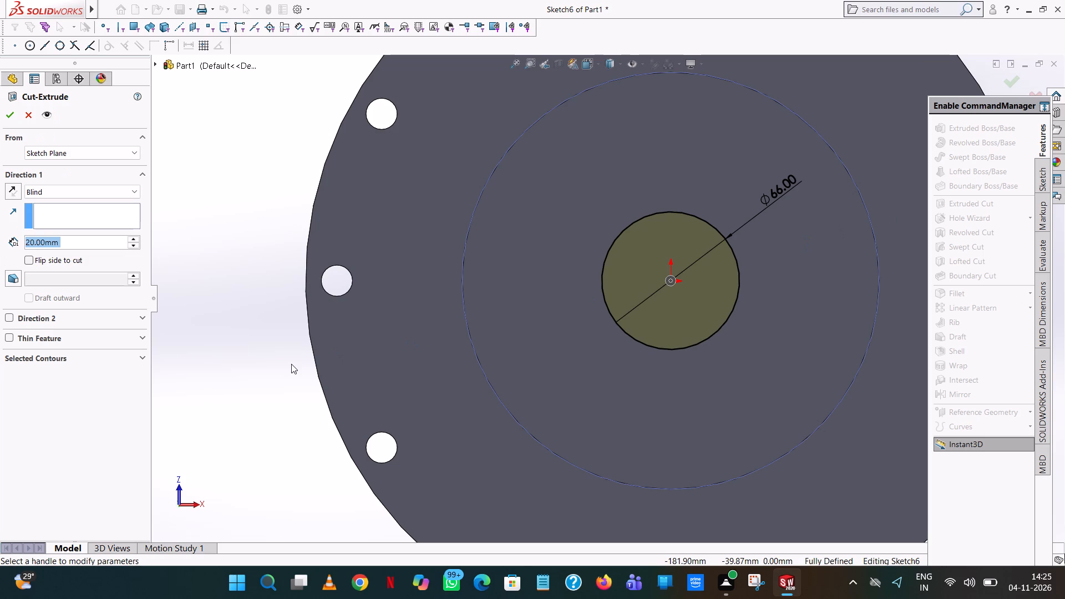
{"action": "type", "text": "13"}
{"action": "key", "text": "Return"}
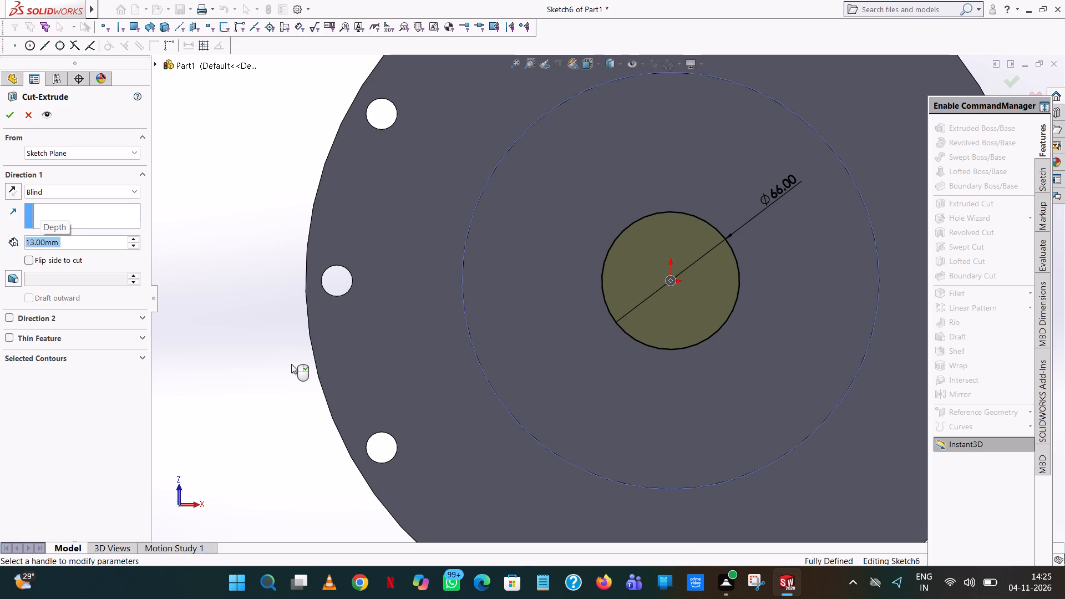
{"action": "left_click", "coordinate": [256, 368]}
{"action": "middle_click_drag", "start_coordinate": [262, 366], "coordinate": [323, 439]}
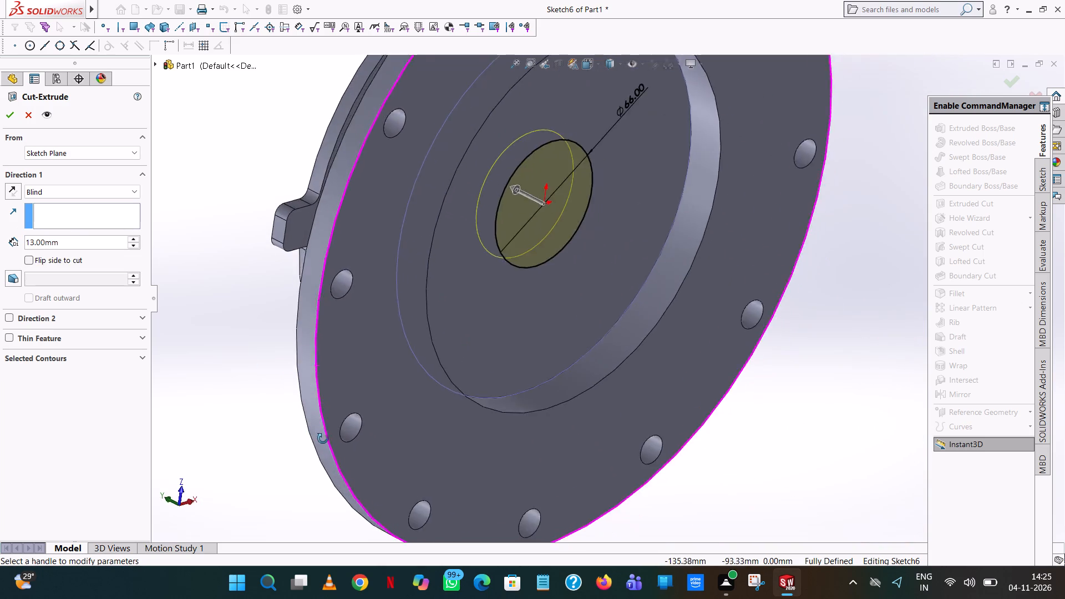
{"action": "middle_click_drag", "start_coordinate": [323, 439], "coordinate": [358, 525]}
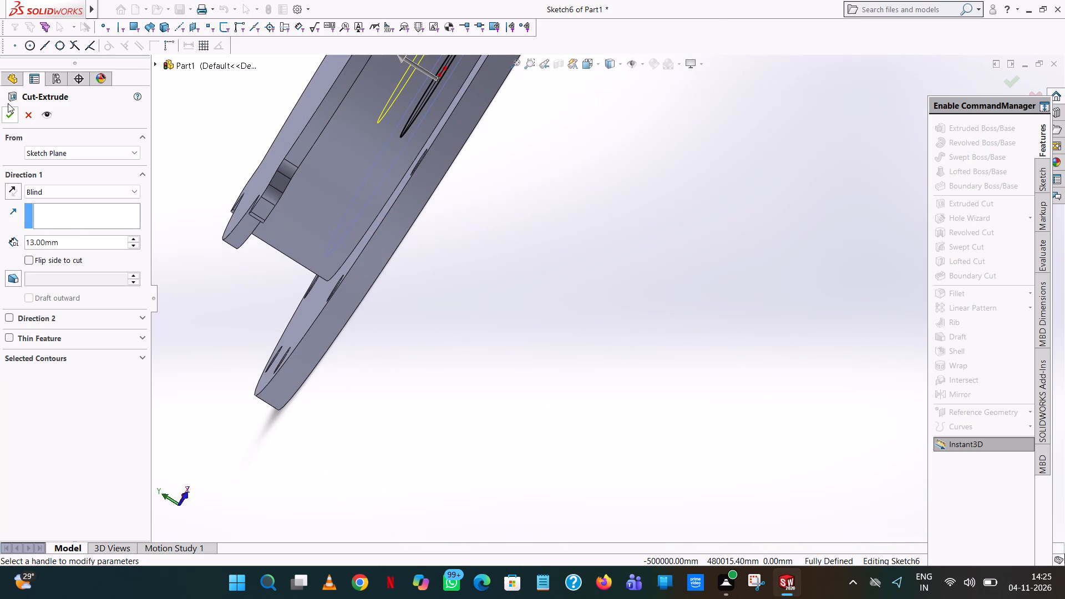
{"action": "left_click", "coordinate": [8, 113]}
{"action": "scroll", "coordinate": [490, 199], "scroll_direction": "up", "scroll_amount": 4}
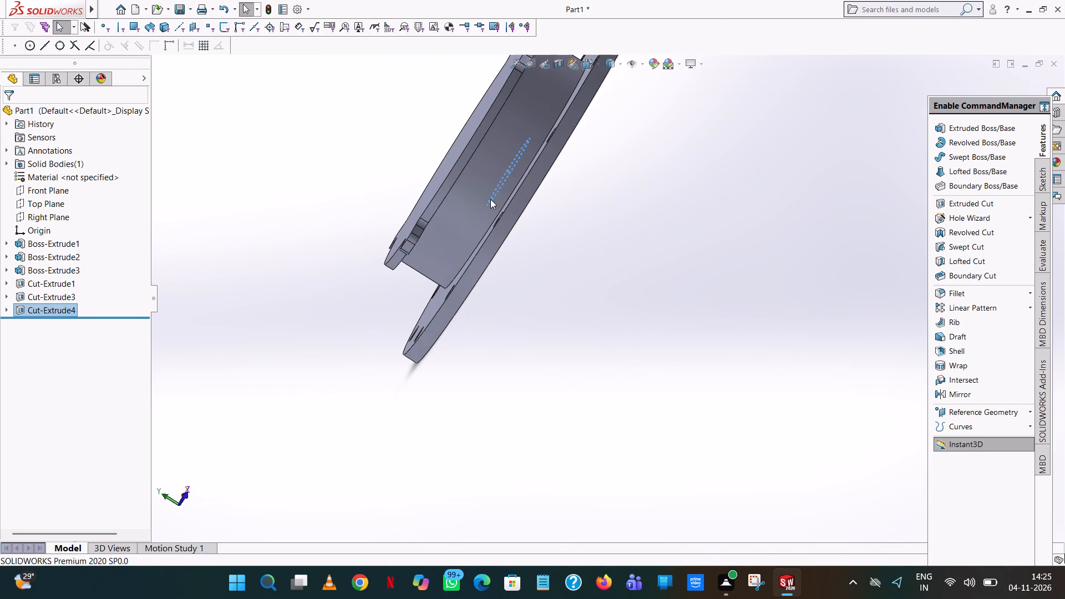
{"action": "left_click", "coordinate": [667, 211]}
Start a cut sketch on the floor of the 66 mm recess and draw an origin-centred circle with a radius of 100 mm.
{"action": "scroll", "coordinate": [667, 211], "scroll_direction": "up", "scroll_amount": 1}
{"action": "middle_click_drag", "start_coordinate": [667, 211], "coordinate": [612, 187]}
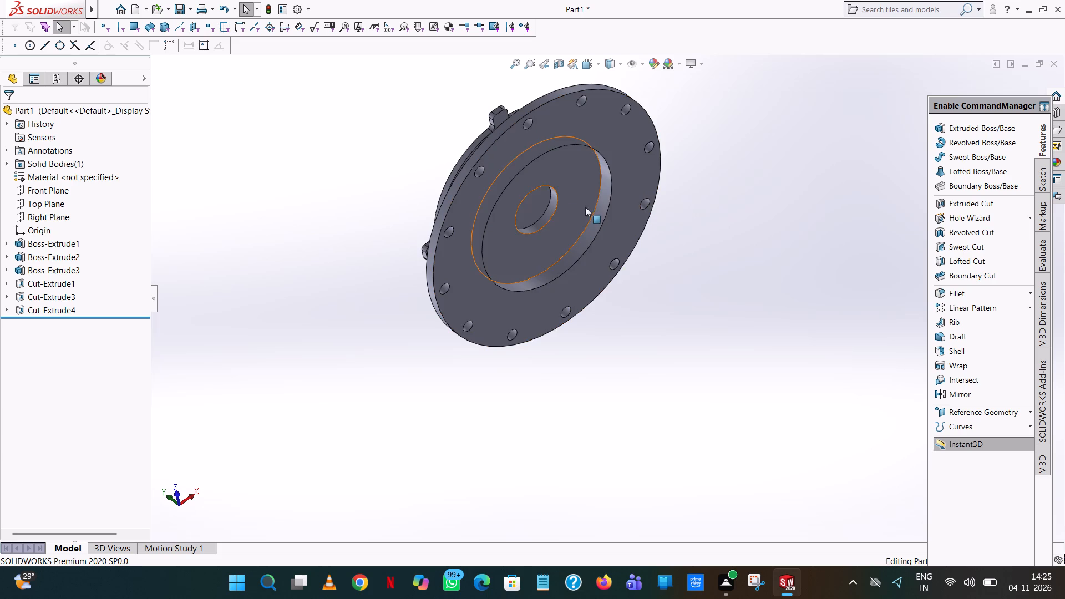
{"action": "middle_click_drag", "start_coordinate": [580, 209], "coordinate": [547, 212]}
{"action": "scroll", "coordinate": [574, 211], "scroll_direction": "up", "scroll_amount": 1}
{"action": "middle_click_drag", "start_coordinate": [606, 231], "coordinate": [595, 179]}
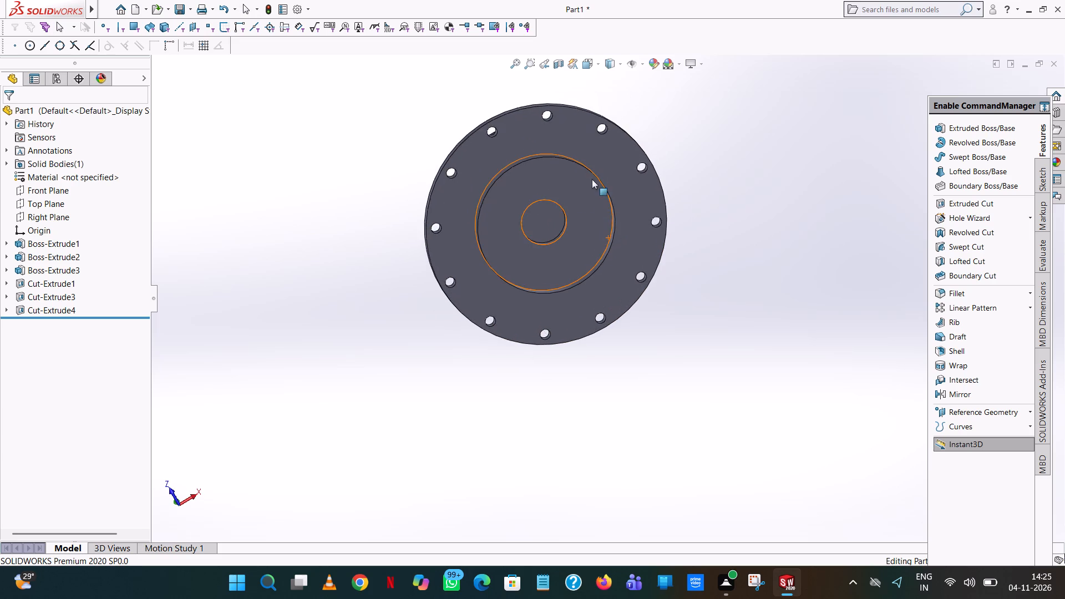
{"action": "scroll", "coordinate": [567, 211], "scroll_direction": "down", "scroll_amount": 10}
{"action": "scroll", "coordinate": [571, 240], "scroll_direction": "up", "scroll_amount": 5}
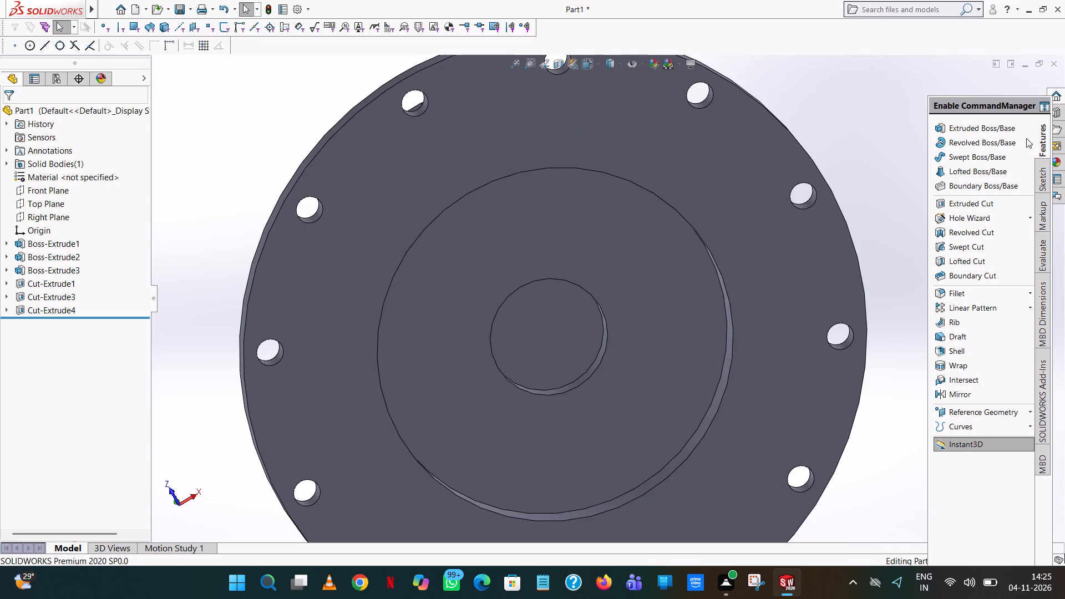
{"action": "left_click", "coordinate": [975, 202]}
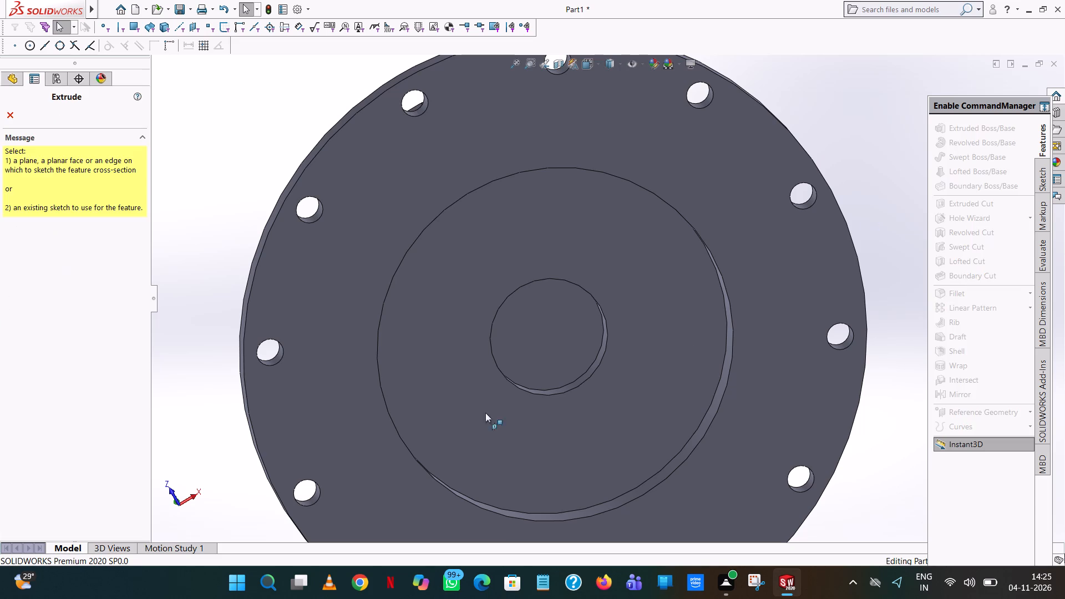
{"action": "left_click", "coordinate": [559, 324]}
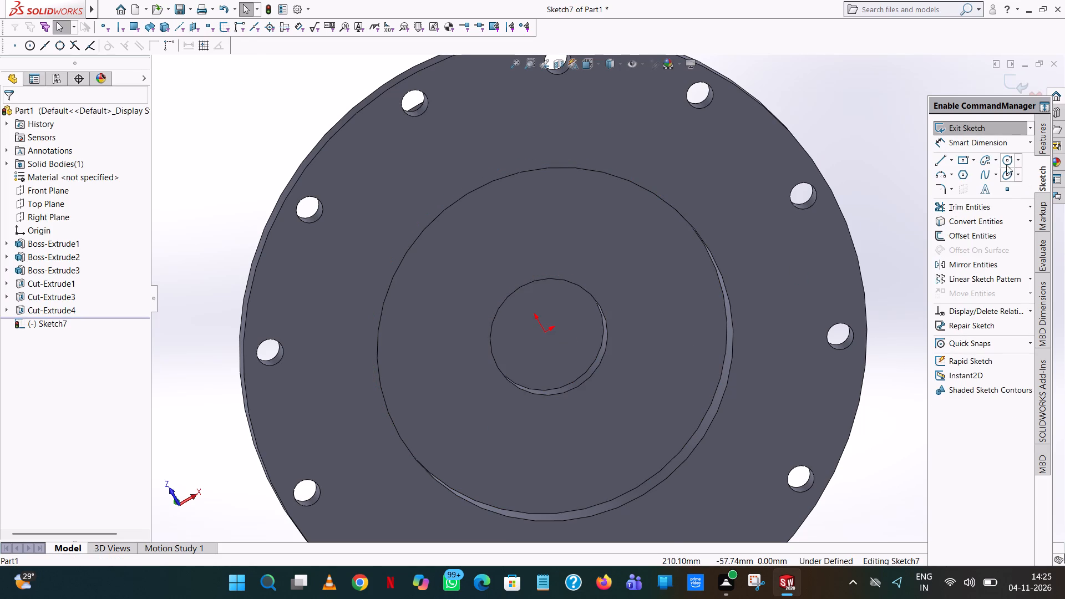
{"action": "left_click", "coordinate": [1002, 160]}
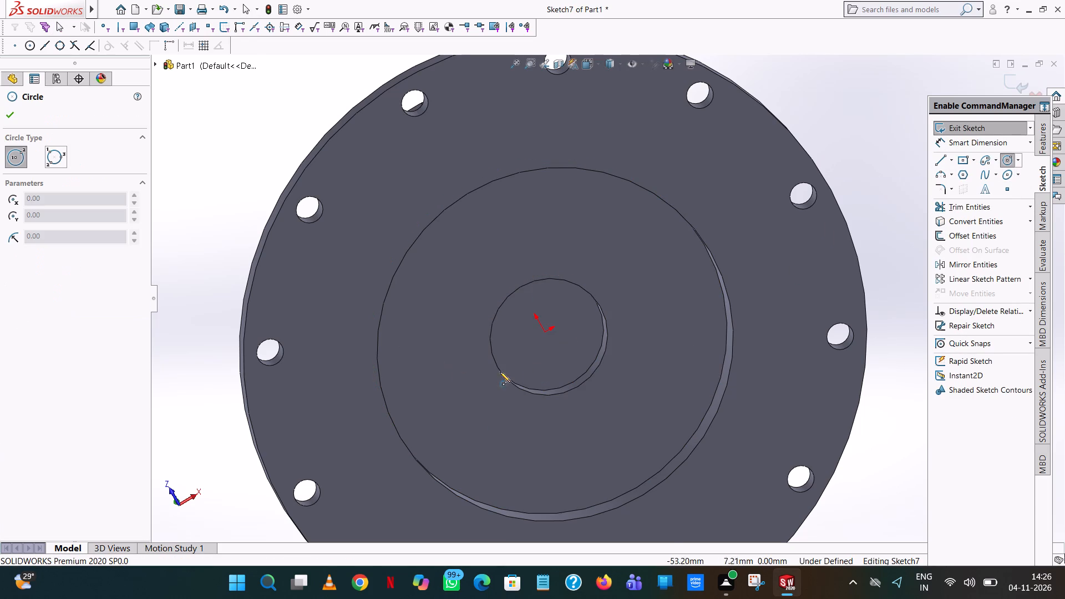
{"action": "left_click", "coordinate": [546, 333]}
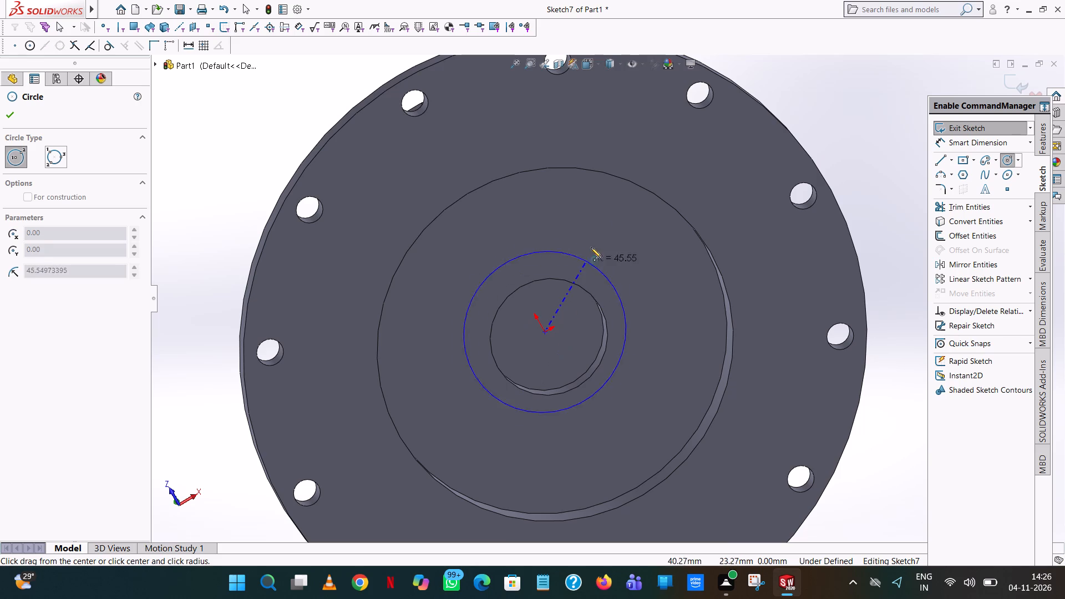
{"action": "left_click", "coordinate": [603, 183]}
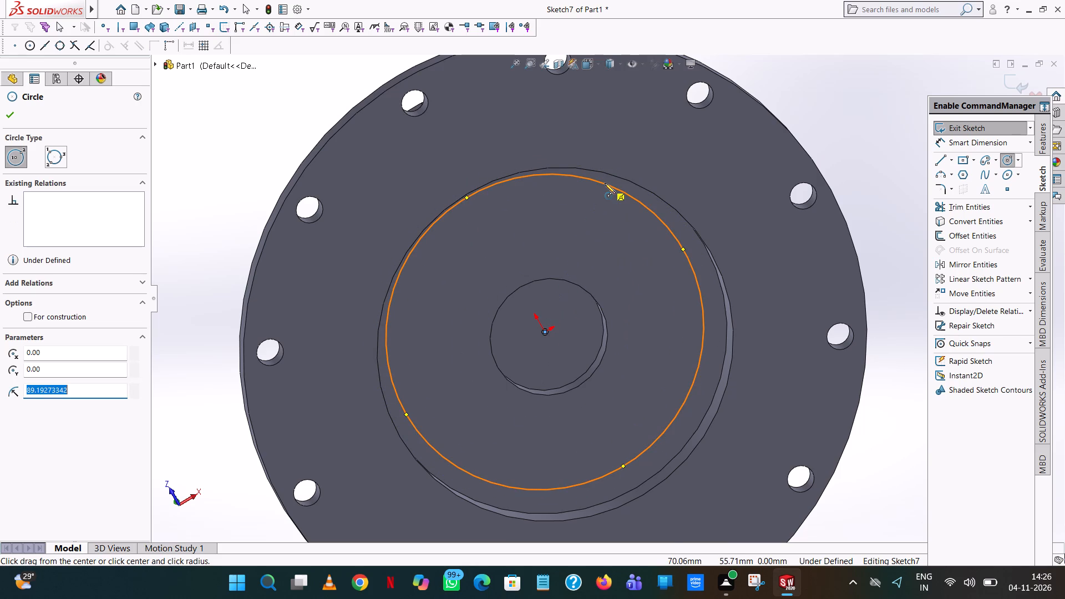
{"action": "type", "text": "100"}
{"action": "key", "text": "Return"}
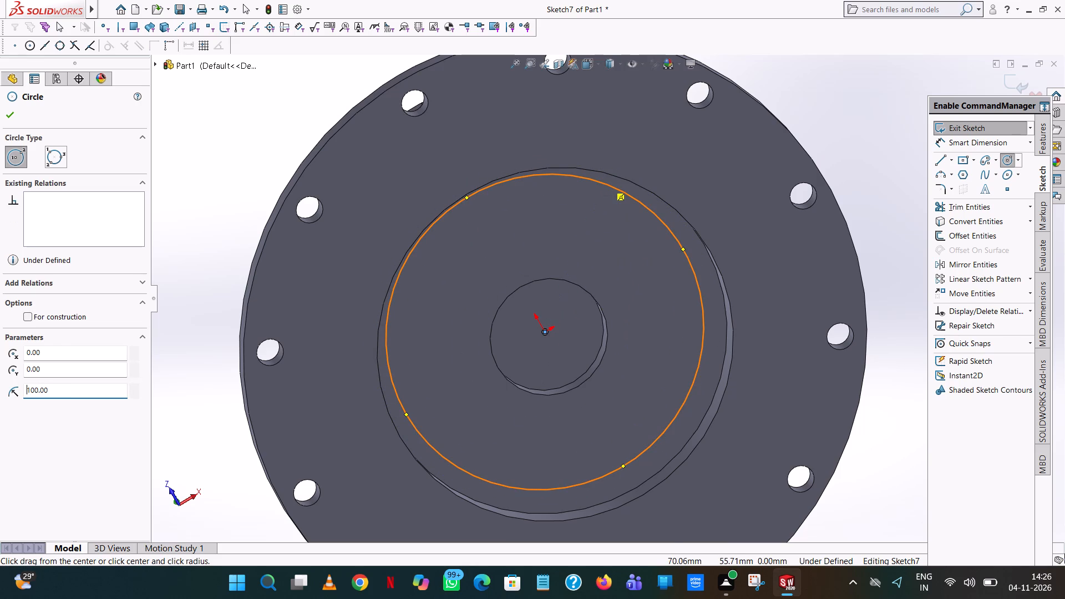
{"action": "left_click", "coordinate": [13, 112]}
{"action": "left_click", "coordinate": [199, 128]}
Examine the 100 mm radius circle against the boss and the four-tab plate from the side and above.
{"action": "middle_click_drag", "start_coordinate": [210, 135], "coordinate": [287, 253]}
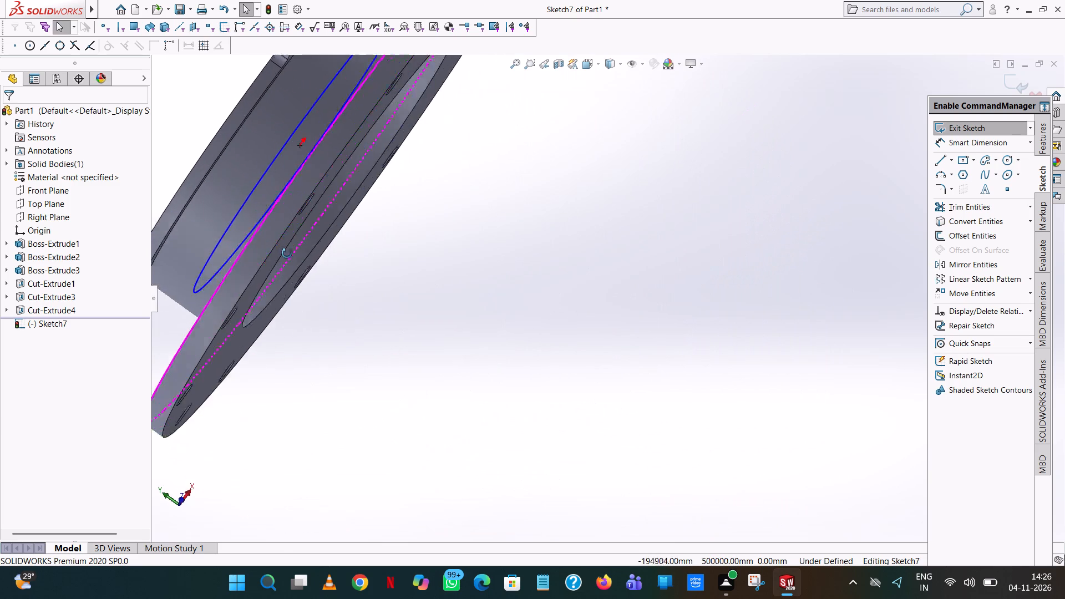
{"action": "middle_click_drag", "start_coordinate": [287, 253], "coordinate": [288, 255]}
{"action": "scroll", "coordinate": [290, 250], "scroll_direction": "up", "scroll_amount": 3}
{"action": "middle_click_drag", "start_coordinate": [290, 249], "coordinate": [312, 286]}
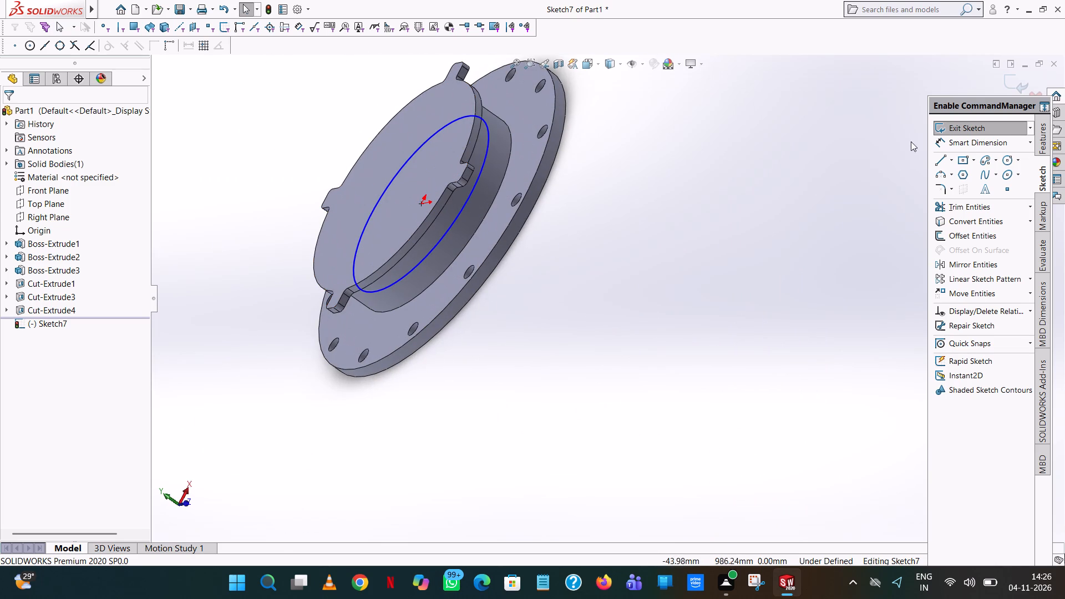
Add a 200 mm diameter dimension to the origin-centred circle of the cut sketch.
{"action": "left_click", "coordinate": [991, 145]}
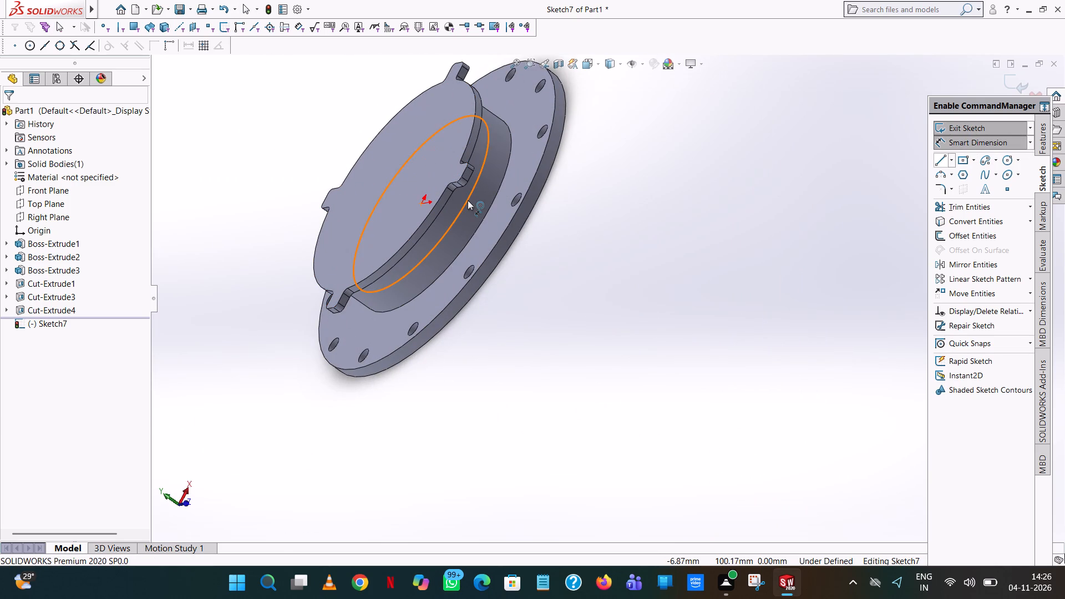
{"action": "left_click", "coordinate": [468, 200]}
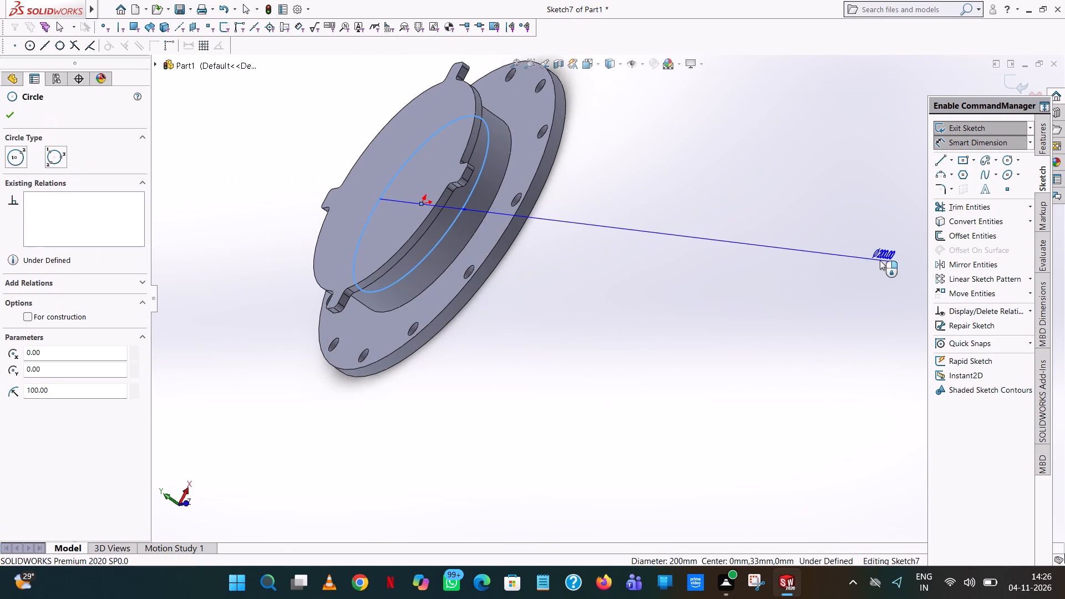
{"action": "left_click", "coordinate": [880, 260]}
{"action": "left_click", "coordinate": [824, 243]}
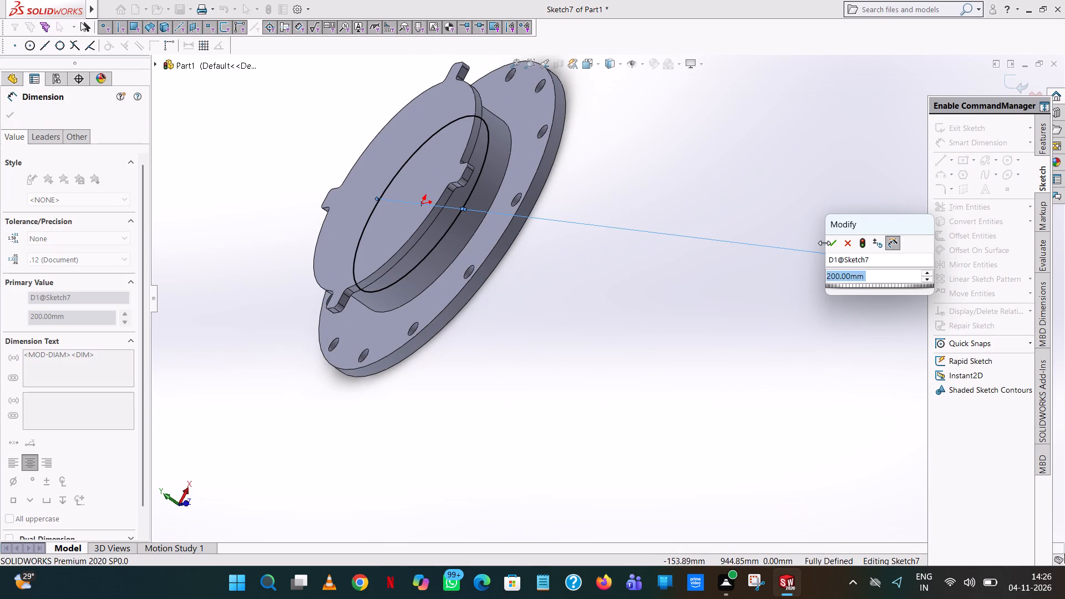
{"action": "left_click", "coordinate": [829, 243]}
{"action": "left_click", "coordinate": [721, 170]}
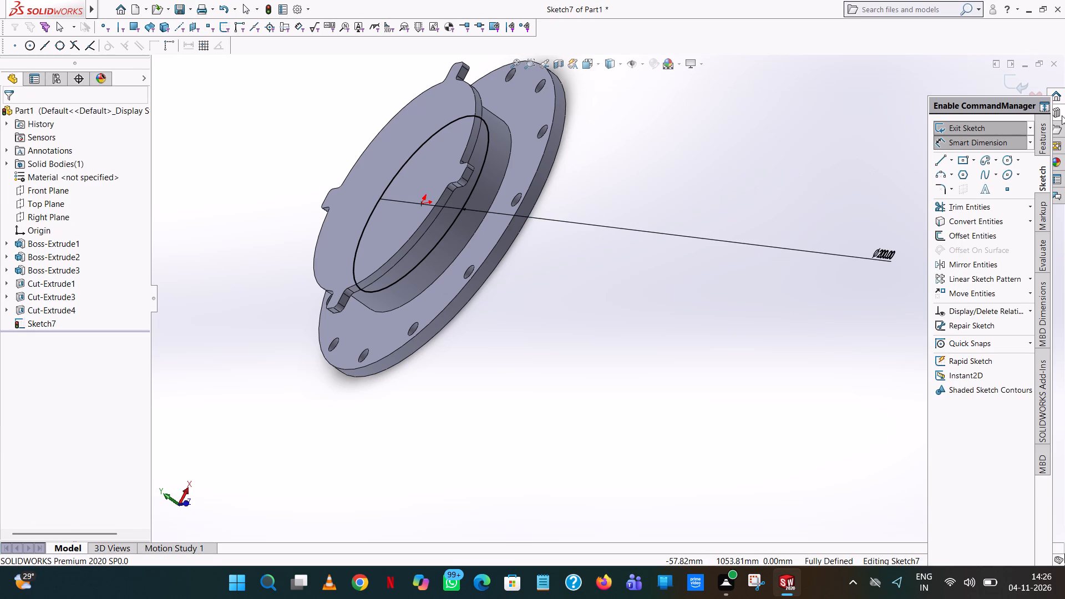
Cut-extrude the 200 mm circle through the boss and four-tab plate with a blind depth of 53 mm.
{"action": "left_click", "coordinate": [1037, 138]}
{"action": "left_click", "coordinate": [964, 207]}
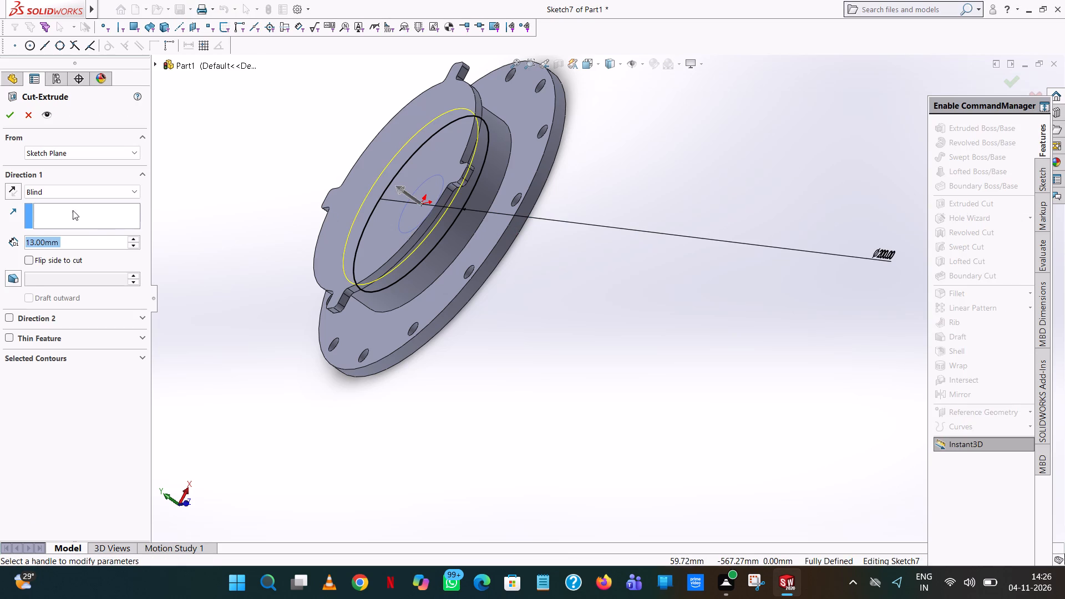
{"action": "triple_click", "coordinate": [134, 237]}
{"action": "left_click", "coordinate": [134, 237]}
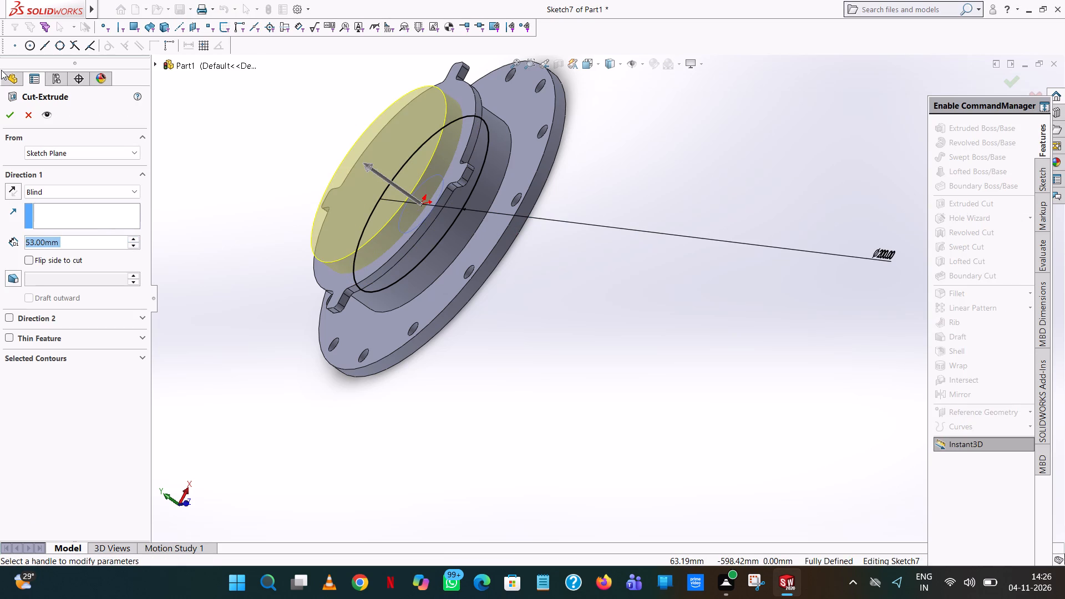
{"action": "left_click", "coordinate": [12, 116]}
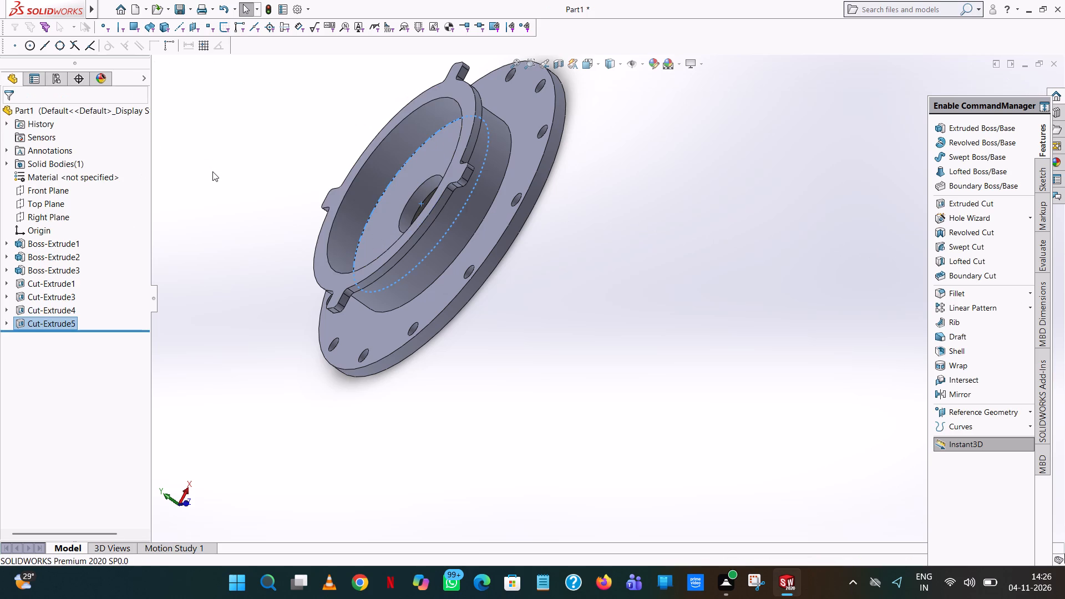
{"action": "left_click", "coordinate": [212, 171]}
Start an Extruded Boss sketch on the underside recess floor around the central hole and view it face-on.
{"action": "middle_click_drag", "start_coordinate": [221, 175], "coordinate": [290, 160]}
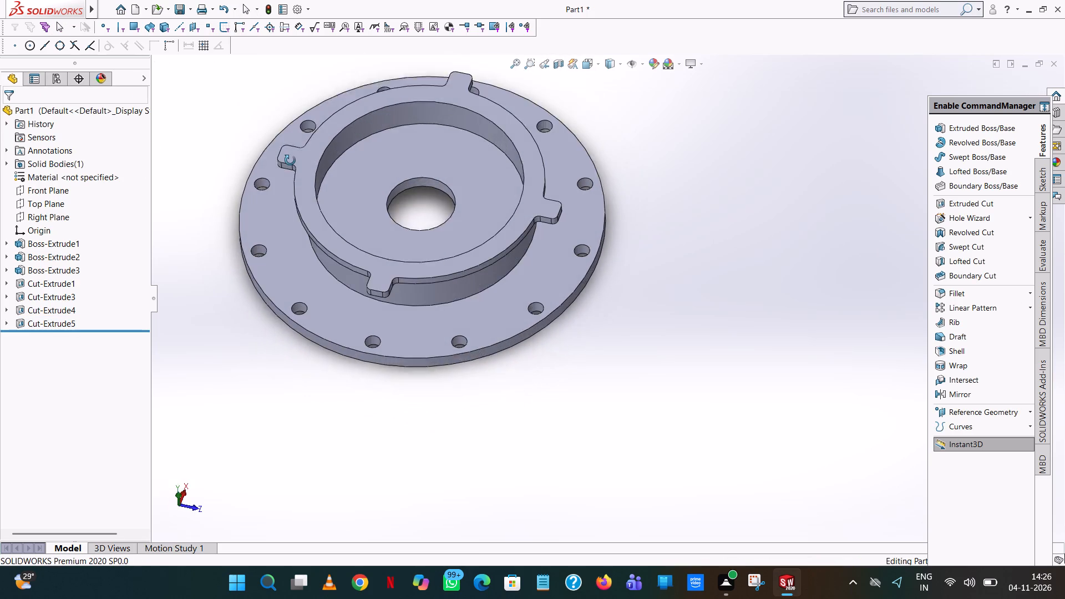
{"action": "middle_click_drag", "start_coordinate": [290, 160], "coordinate": [290, 128]}
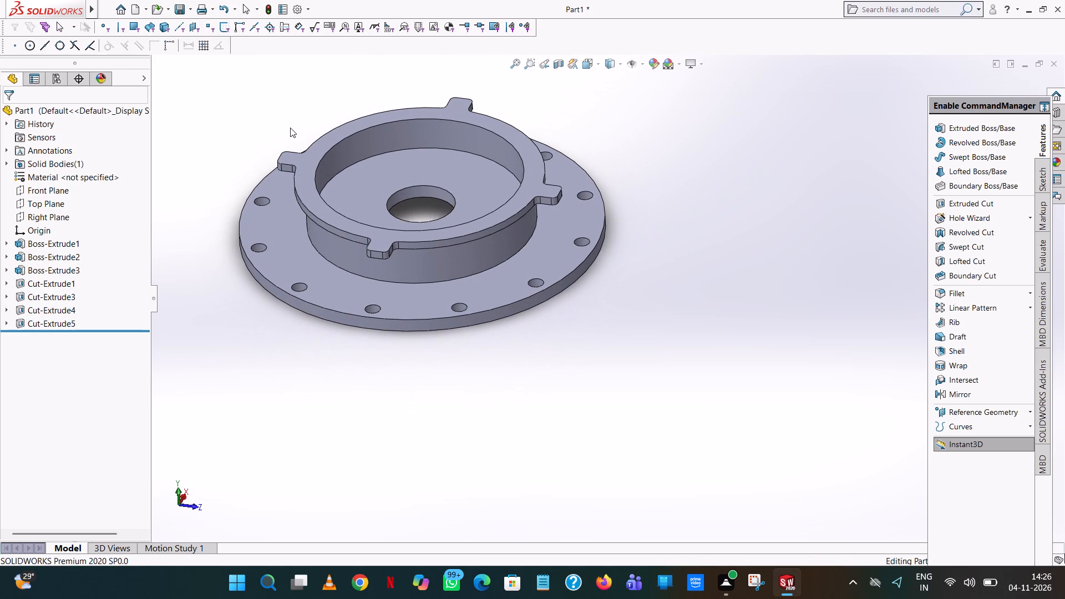
{"action": "scroll", "coordinate": [290, 128], "scroll_direction": "up", "scroll_amount": 1}
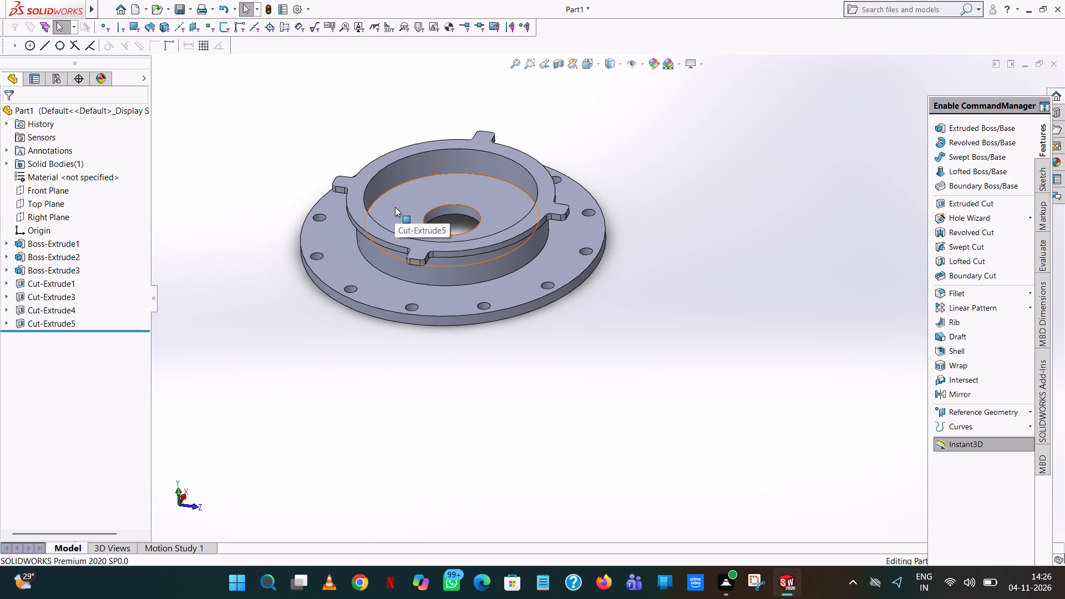
{"action": "scroll", "coordinate": [395, 207], "scroll_direction": "up", "scroll_amount": 1}
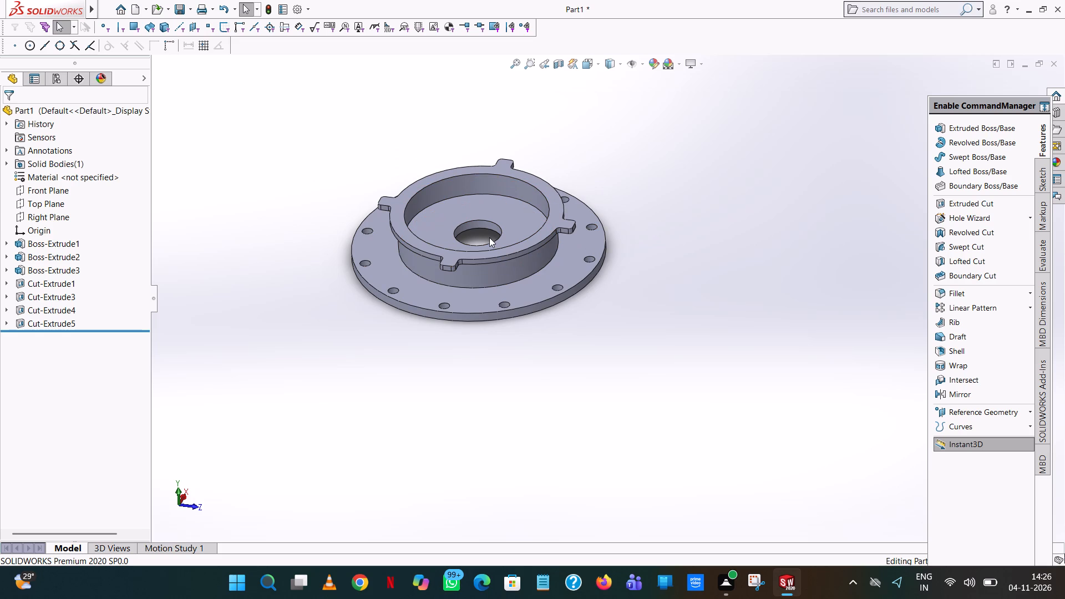
{"action": "middle_click_drag", "start_coordinate": [489, 237], "coordinate": [491, 23]}
{"action": "scroll", "coordinate": [491, 23], "scroll_direction": "up", "scroll_amount": 1}
{"action": "middle_click_drag", "start_coordinate": [511, 220], "coordinate": [528, 134]}
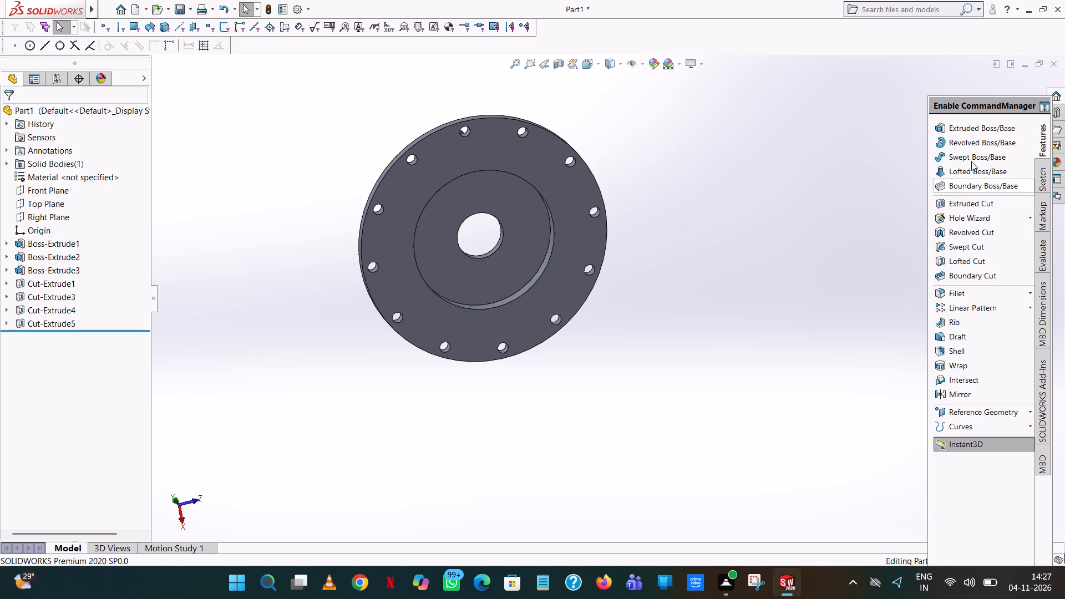
{"action": "left_click", "coordinate": [958, 128]}
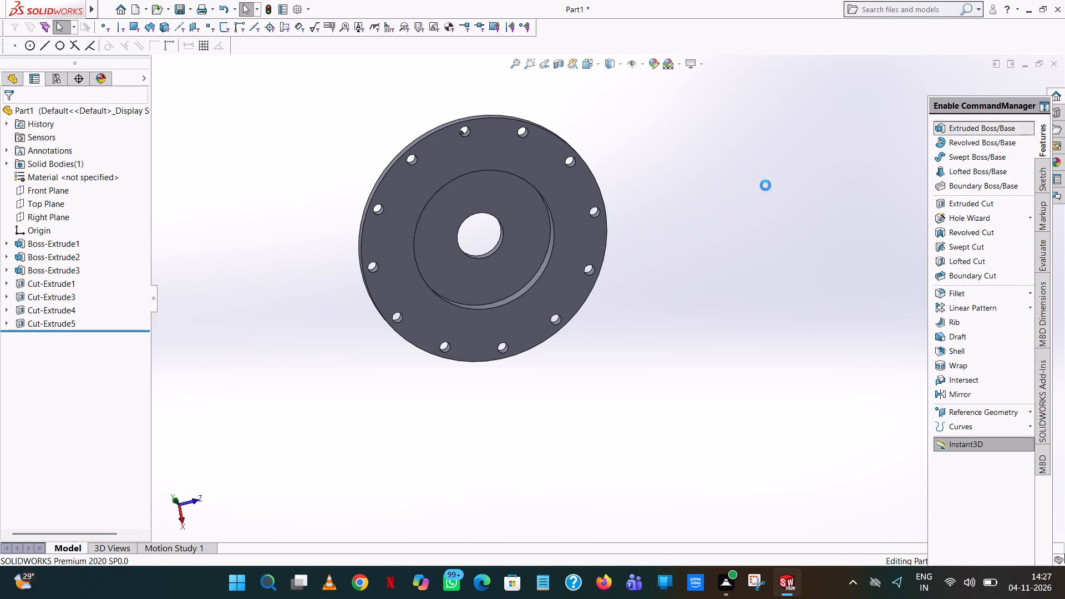
{"action": "left_click", "coordinate": [504, 248]}
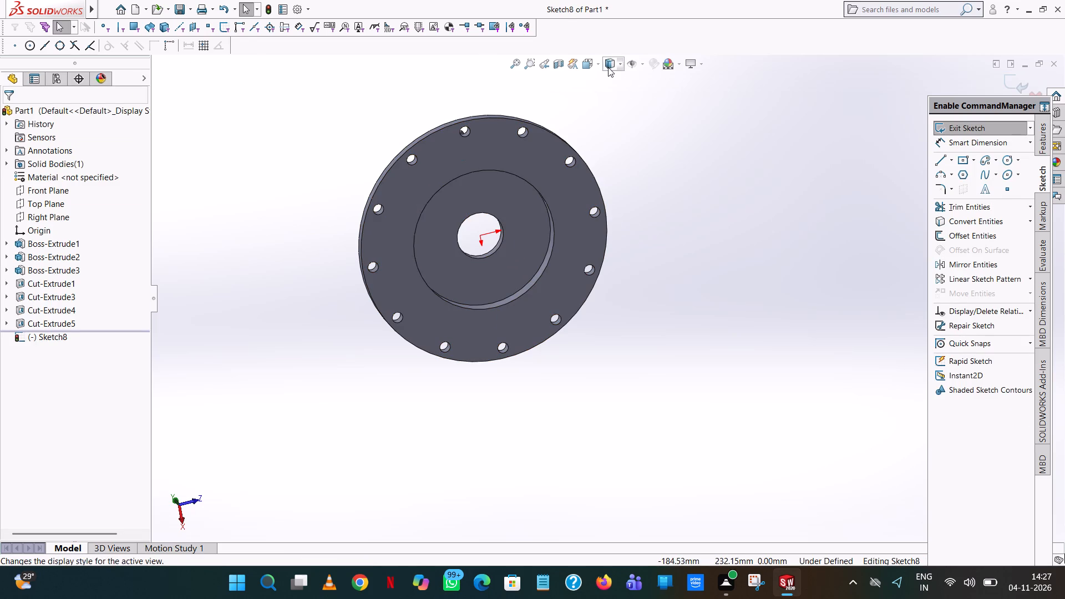
{"action": "left_click", "coordinate": [599, 65]}
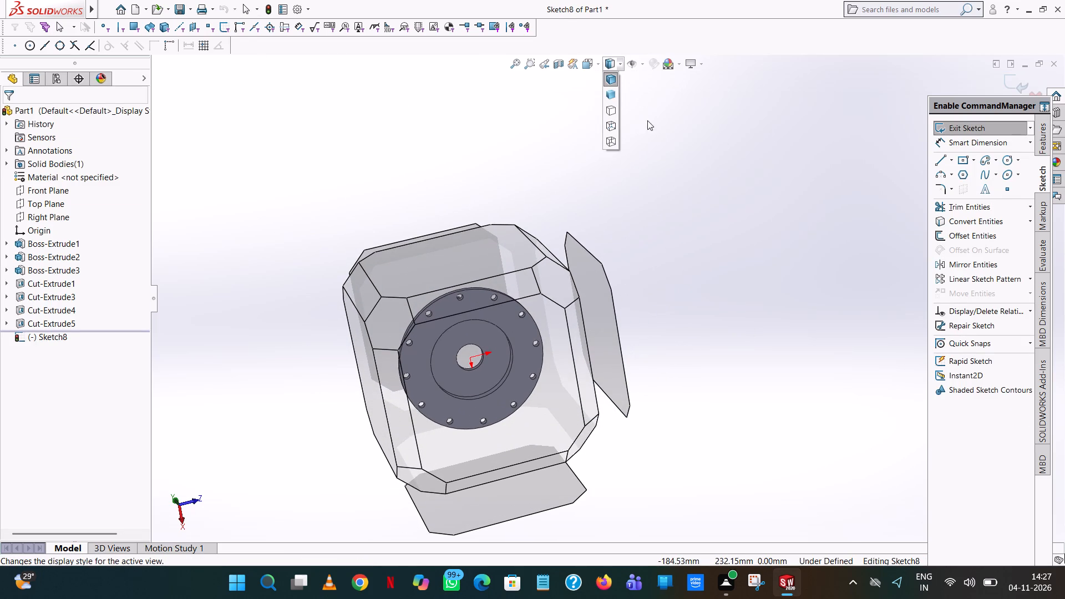
{"action": "left_click", "coordinate": [646, 121]}
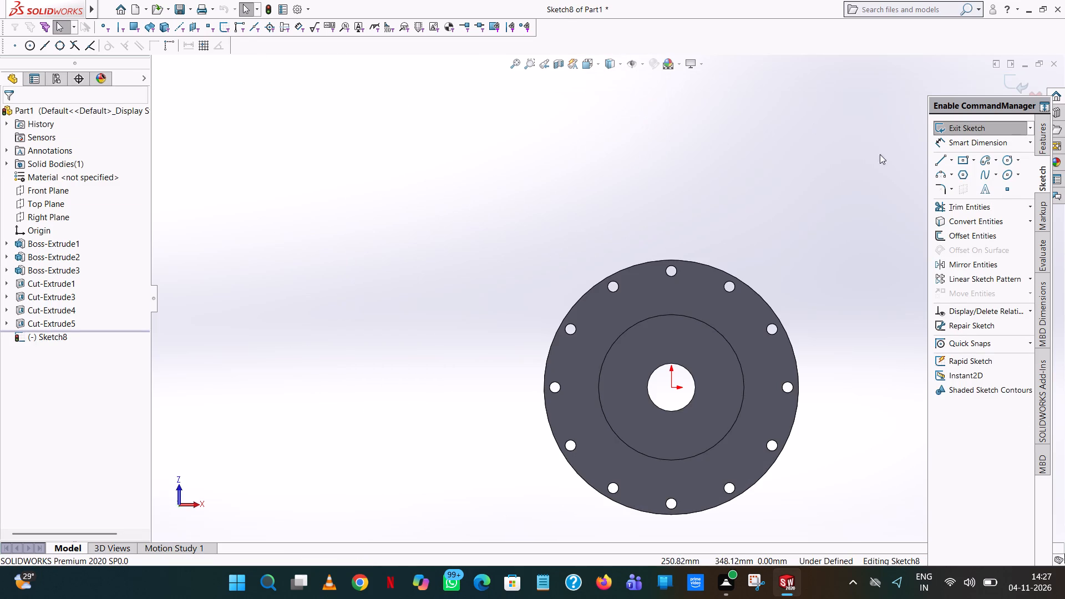
Draw an origin-centred circle on the underside recess floor with a radius of 130/2 (65 mm).
{"action": "left_click", "coordinate": [1006, 159]}
{"action": "scroll", "coordinate": [798, 474], "scroll_direction": "down", "scroll_amount": 5}
{"action": "scroll", "coordinate": [413, 161], "scroll_direction": "down", "scroll_amount": 1}
{"action": "scroll", "coordinate": [443, 206], "scroll_direction": "up", "scroll_amount": 2}
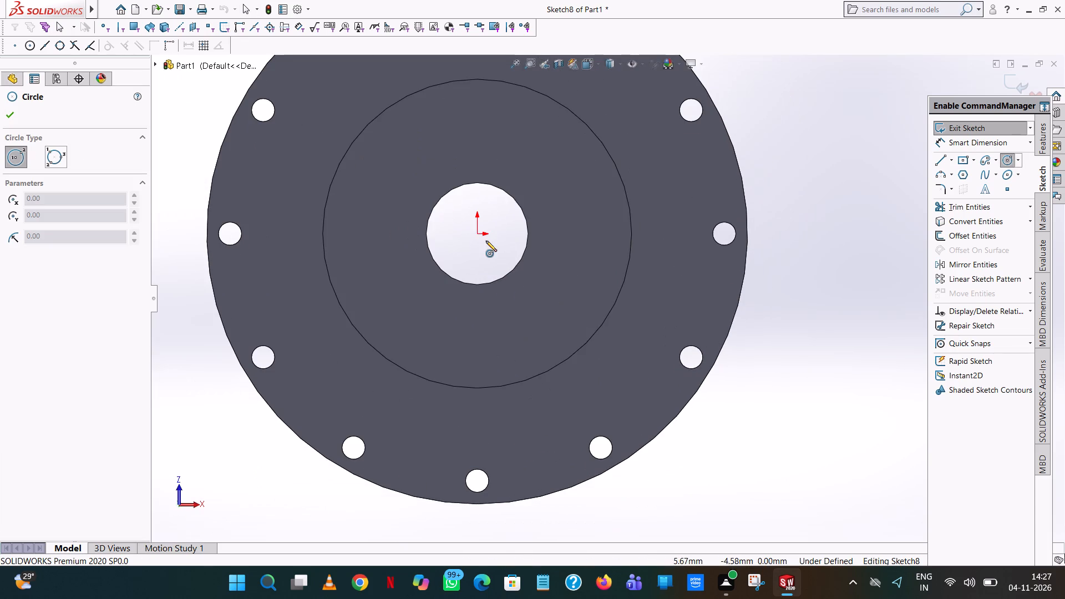
{"action": "left_click", "coordinate": [479, 234]}
{"action": "left_click", "coordinate": [545, 145]}
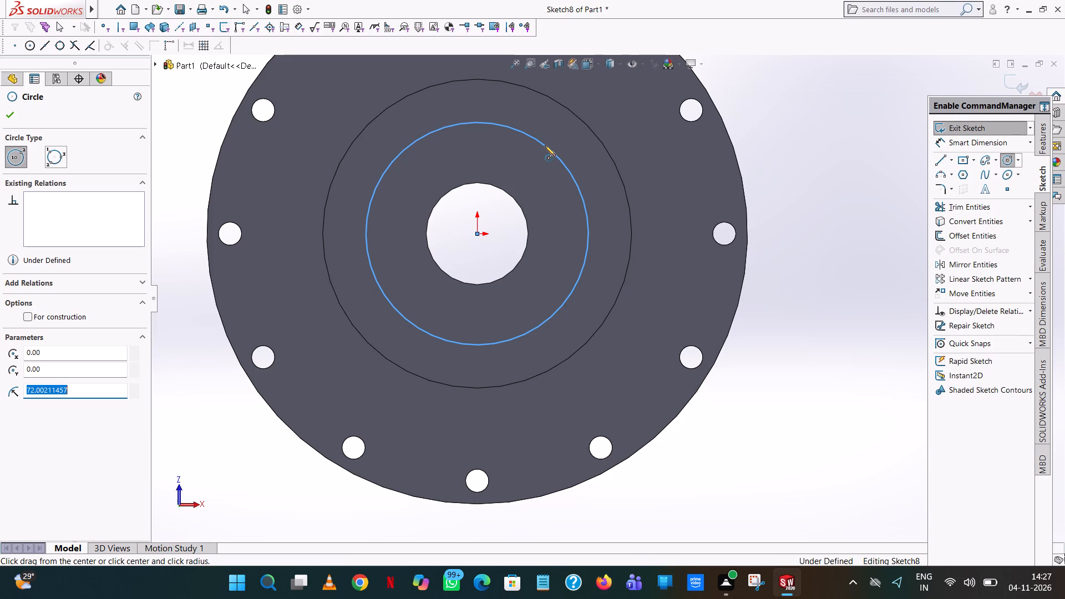
{"action": "key", "text": "1"}
{"action": "type", "text": "30"}
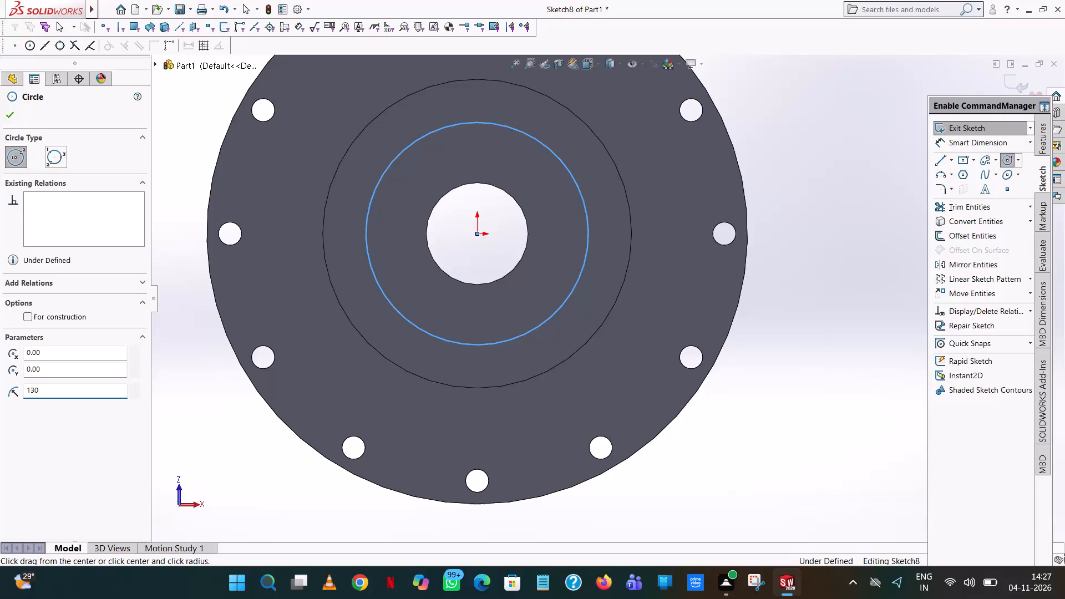
{"action": "type", "text": "/2"}
{"action": "key", "text": "Return"}
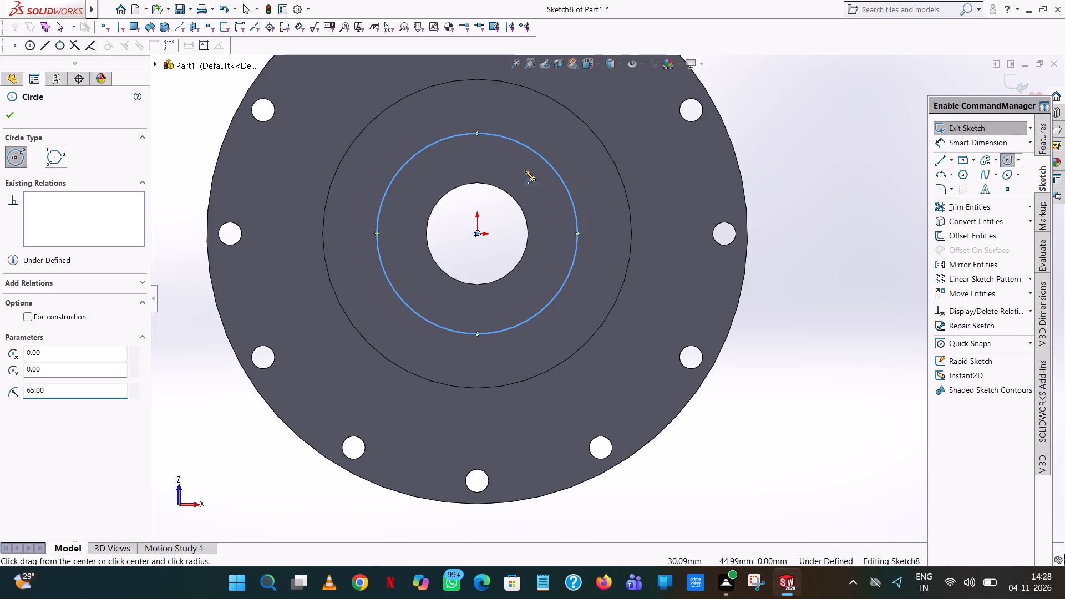
{"action": "left_click", "coordinate": [9, 118]}
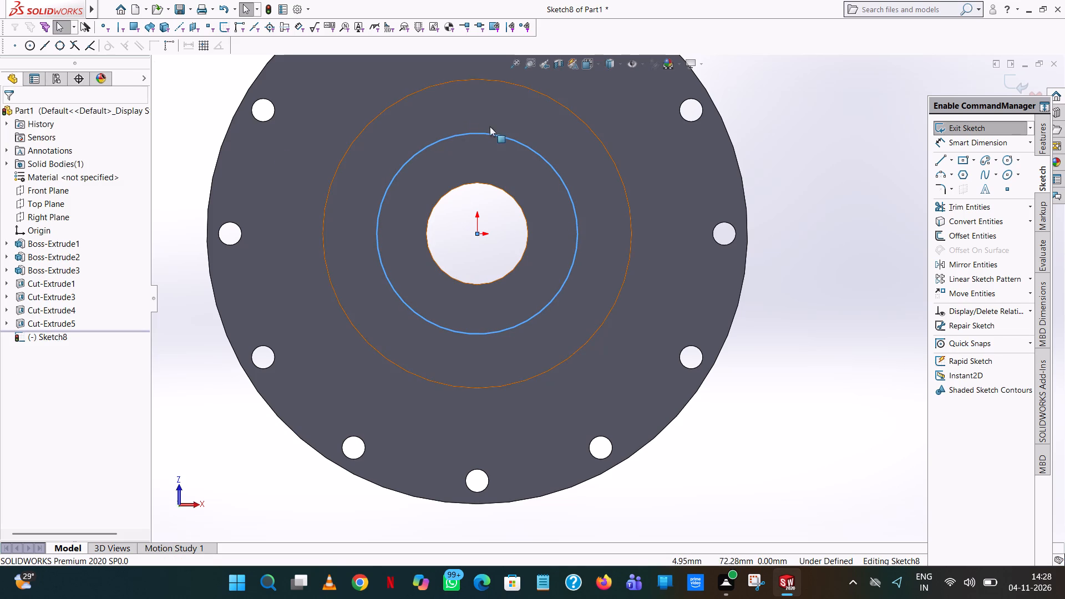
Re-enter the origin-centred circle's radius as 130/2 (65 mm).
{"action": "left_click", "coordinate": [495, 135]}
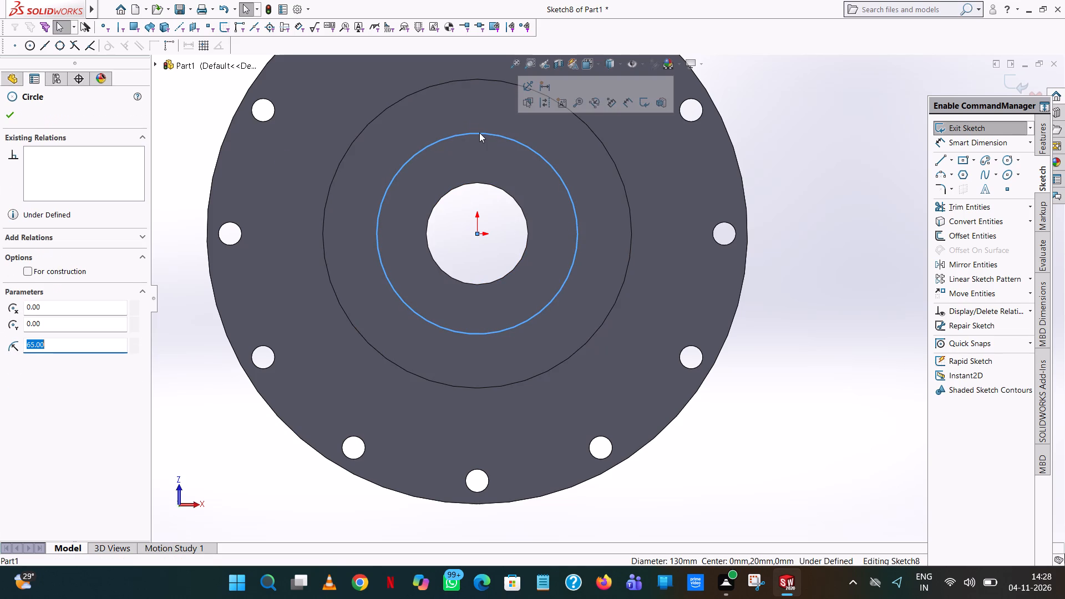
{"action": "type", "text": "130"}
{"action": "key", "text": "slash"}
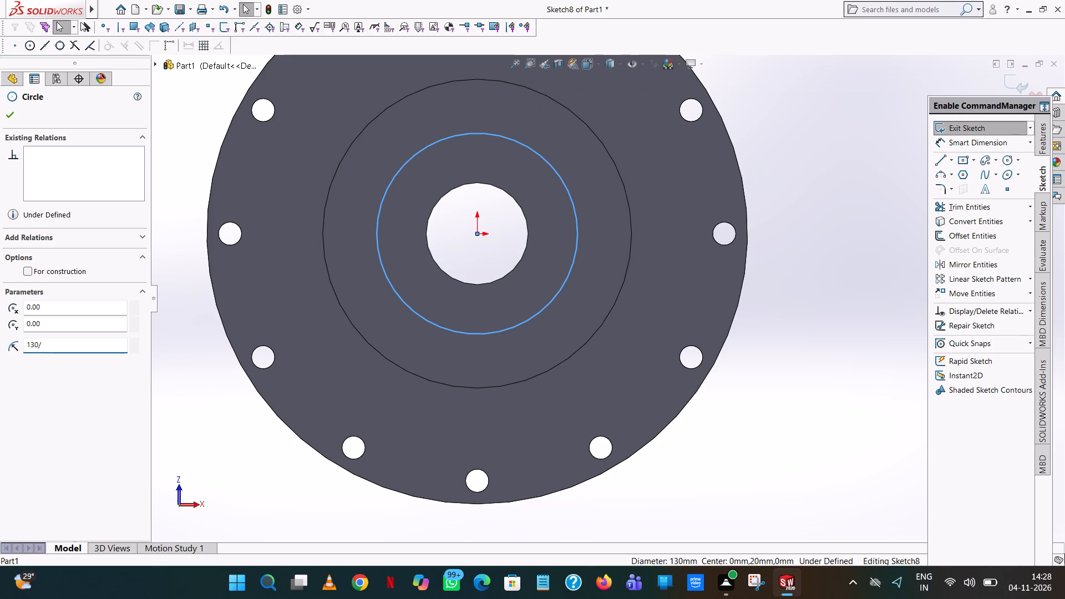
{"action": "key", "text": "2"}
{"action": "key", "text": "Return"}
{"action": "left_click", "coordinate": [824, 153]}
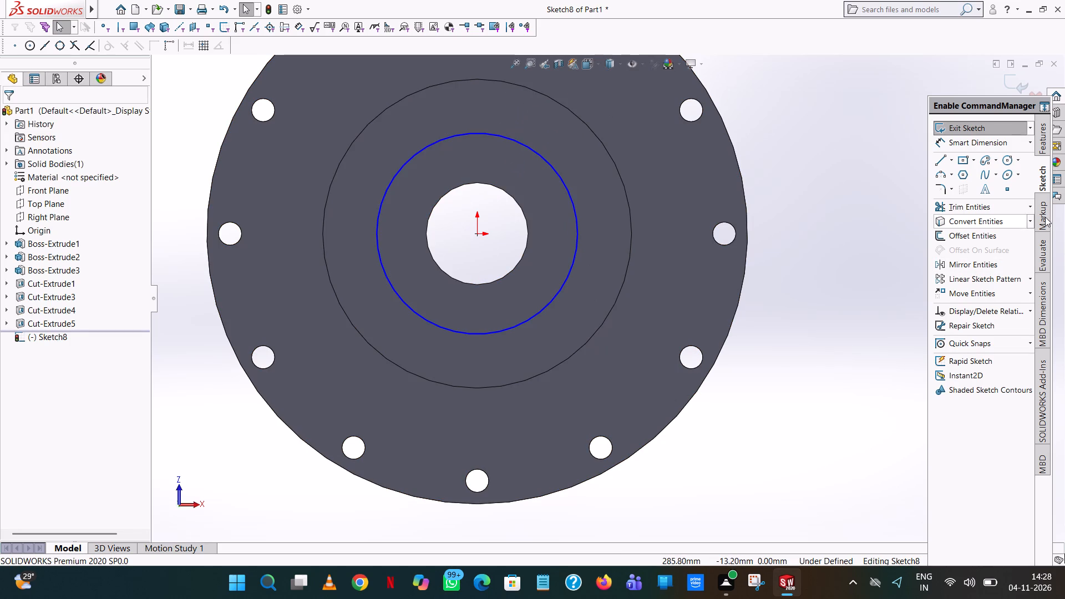
Draw a vertical line 68 mm long from the origin upward past the 65 mm radius circle.
{"action": "left_click", "coordinate": [939, 164]}
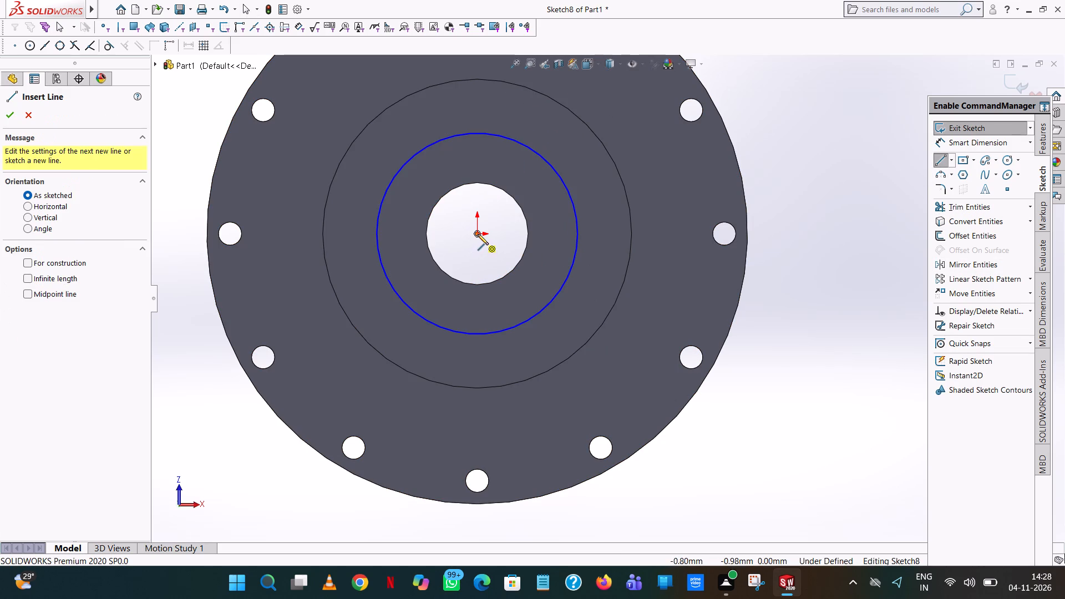
{"action": "left_click", "coordinate": [478, 234]}
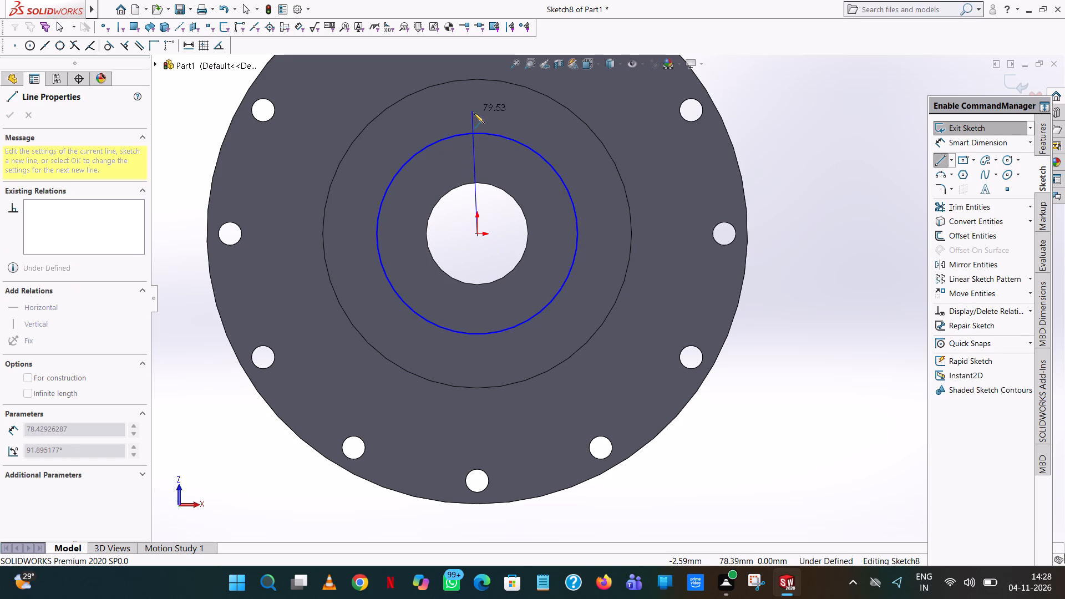
{"action": "left_click", "coordinate": [476, 116]}
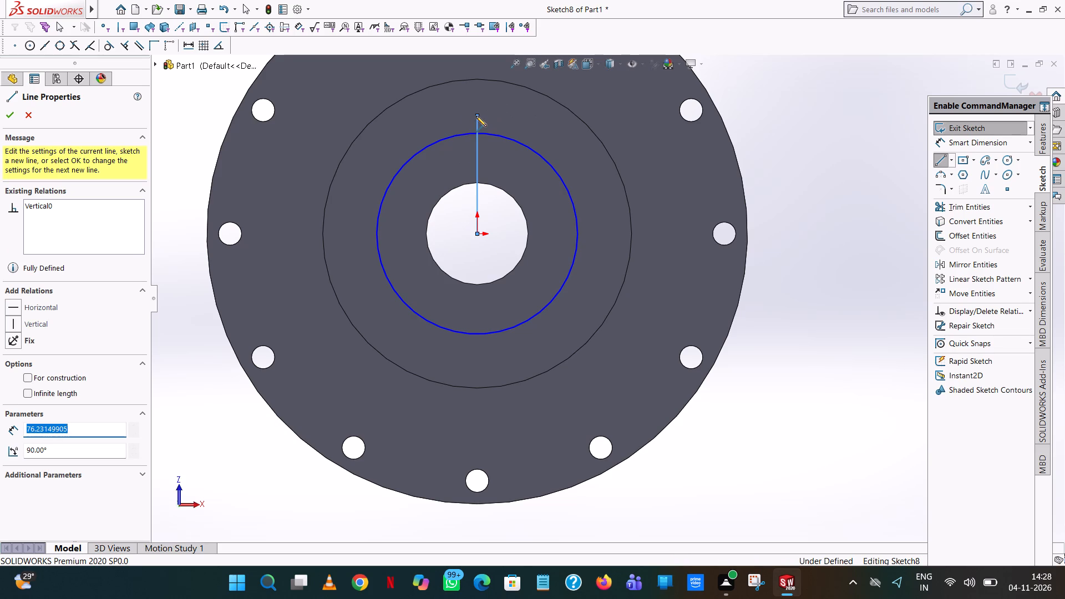
{"action": "type", "text": "68"}
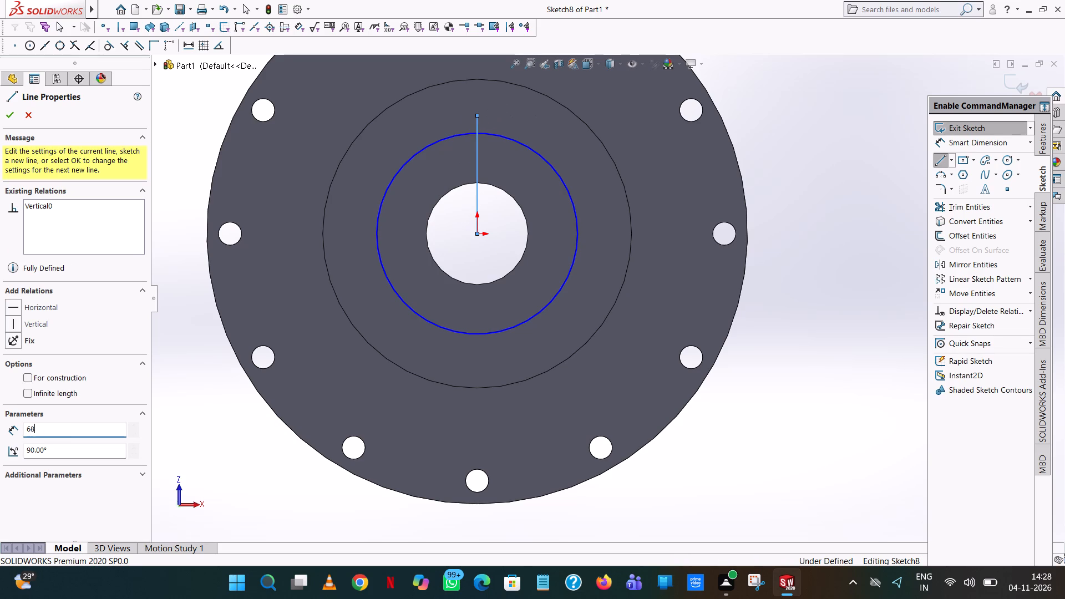
{"action": "key", "text": "Return"}
{"action": "scroll", "coordinate": [476, 116], "scroll_direction": "down", "scroll_amount": 3}
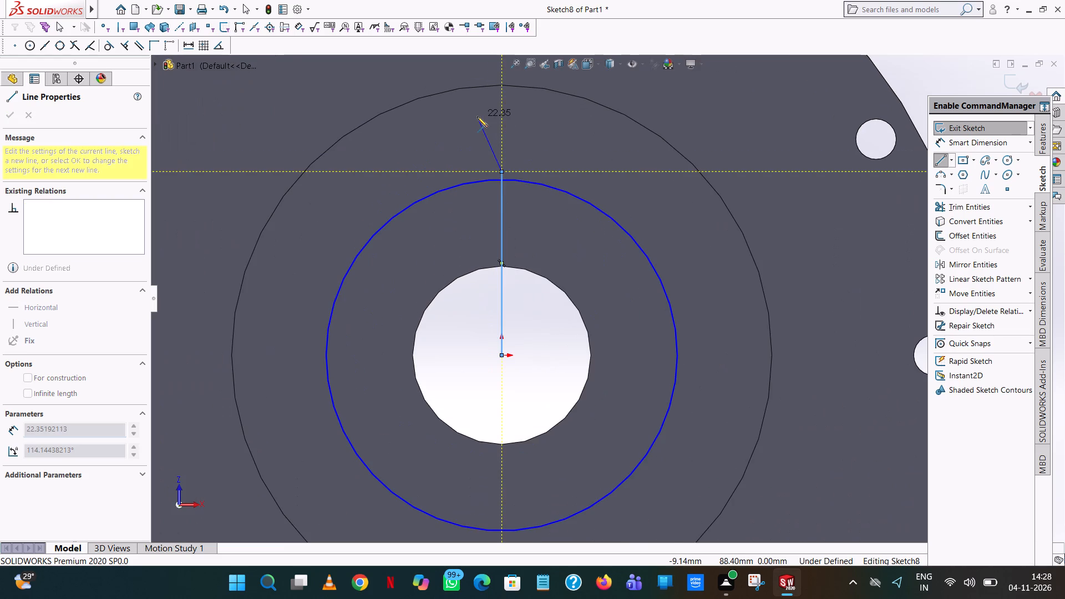
{"action": "right_click", "coordinate": [477, 116]}
{"action": "left_click", "coordinate": [502, 131]}
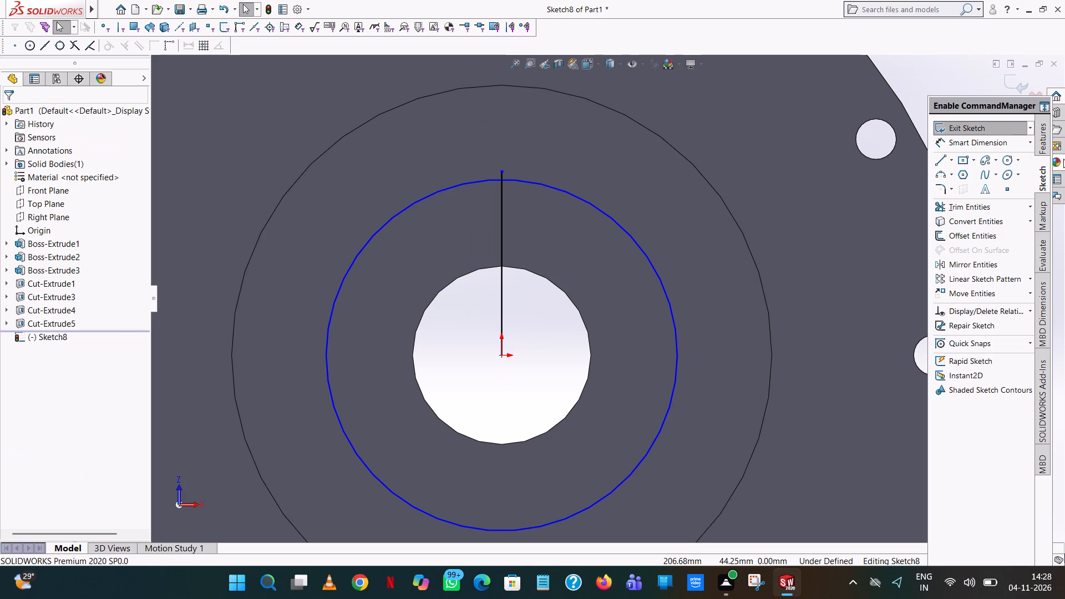
Draw a 6 mm radius circle centred on the upper endpoint of the 68 mm vertical line.
{"action": "left_click", "coordinate": [1008, 159]}
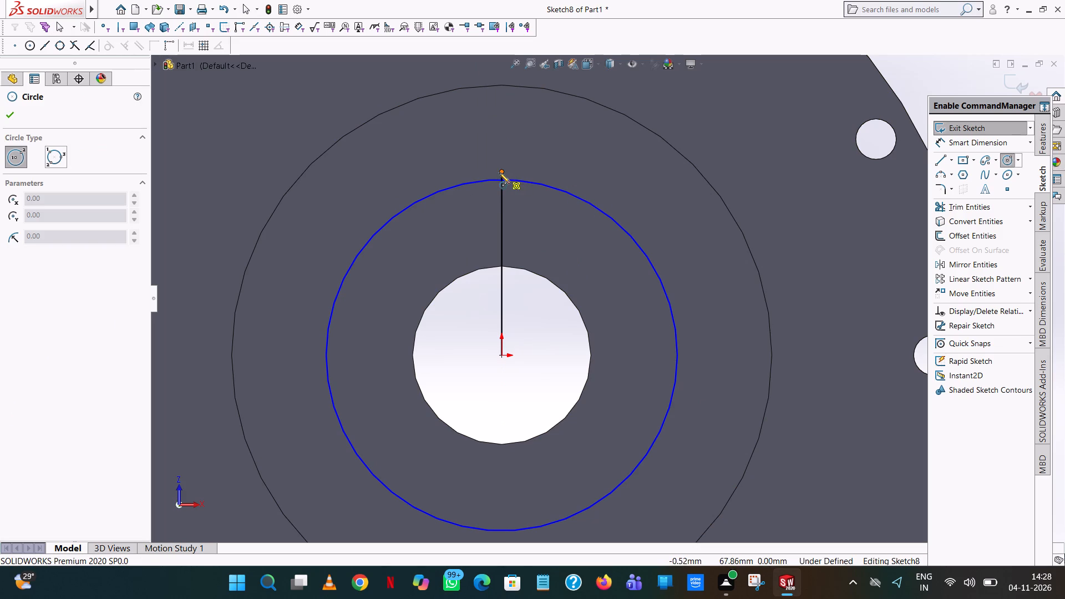
{"action": "left_click", "coordinate": [501, 171]}
{"action": "left_click", "coordinate": [509, 159]}
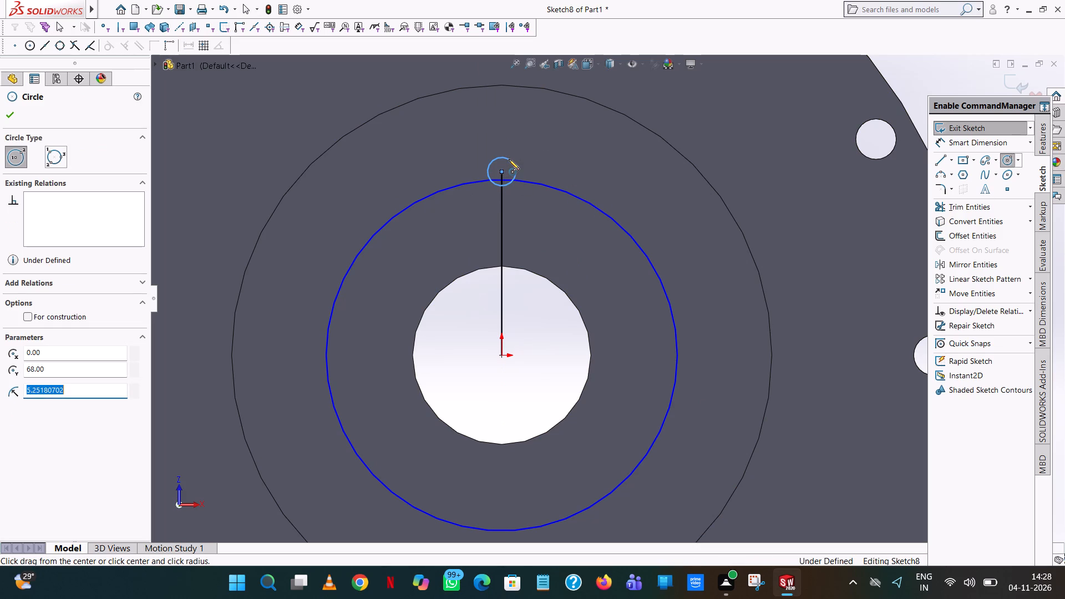
{"action": "key", "text": "6"}
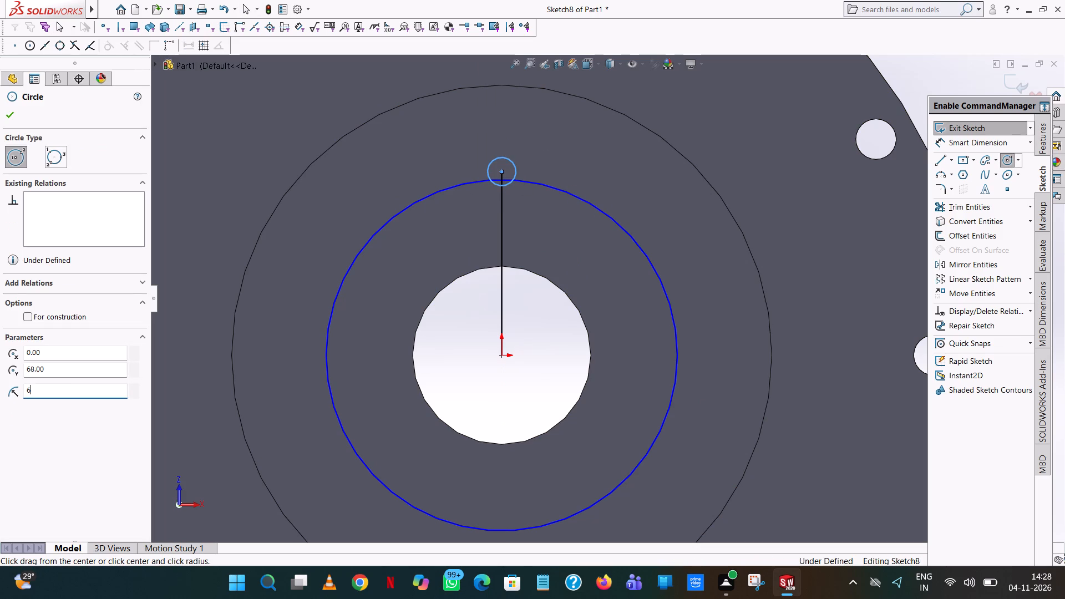
{"action": "key", "text": "Return"}
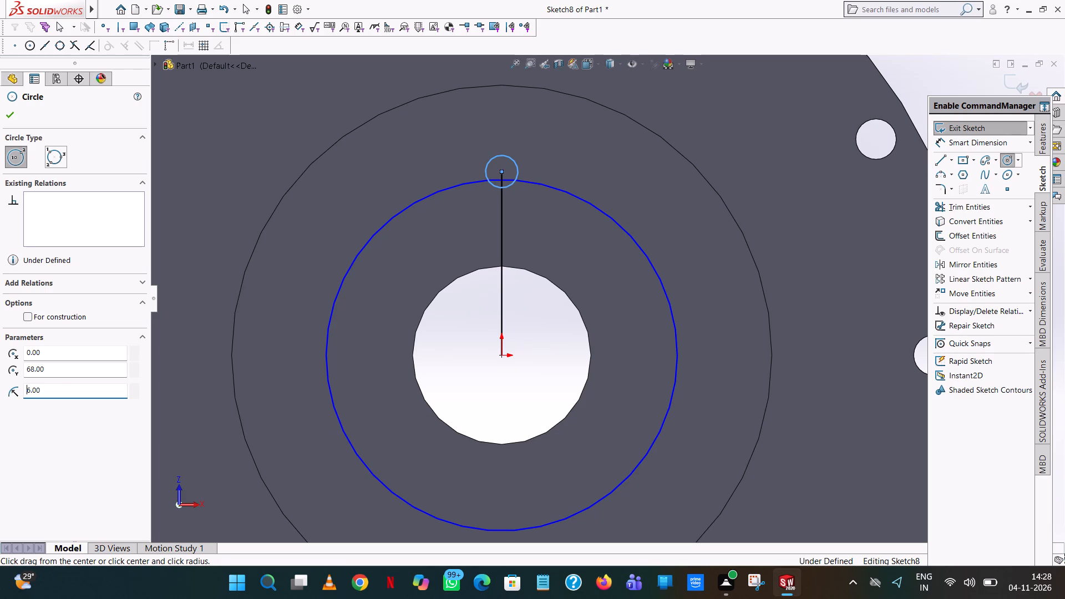
{"action": "right_click", "coordinate": [509, 159]}
{"action": "left_click", "coordinate": [539, 168]}
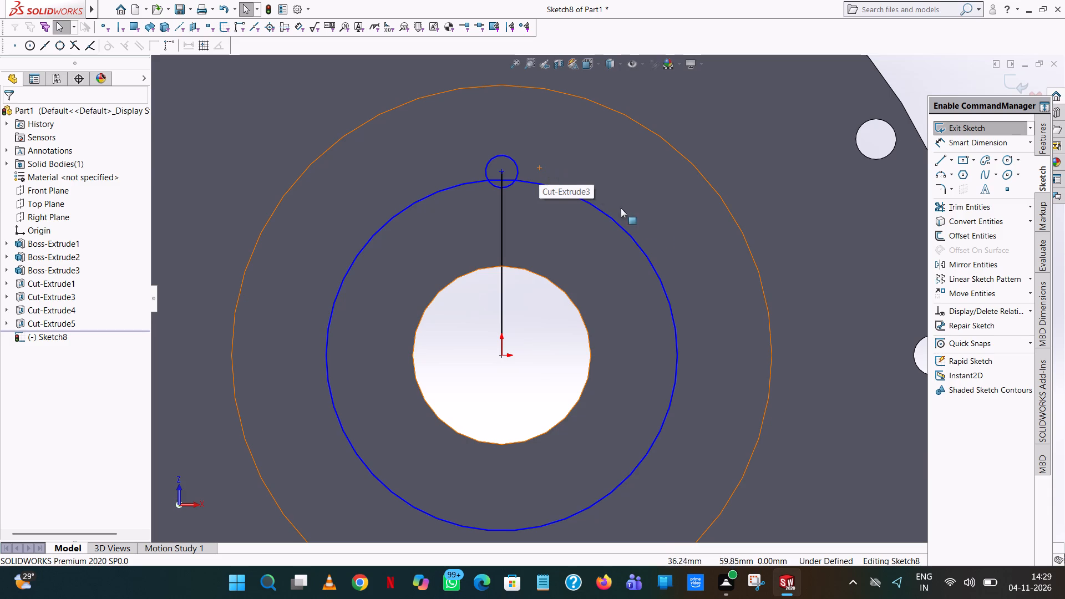
Trim away the vertical line and the overlapping arcs of the small and 65 mm radius circles, leaving one outline with a rounded lobe.
{"action": "scroll", "coordinate": [666, 230], "scroll_direction": "up", "scroll_amount": 2}
{"action": "scroll", "coordinate": [638, 341], "scroll_direction": "down", "scroll_amount": 1}
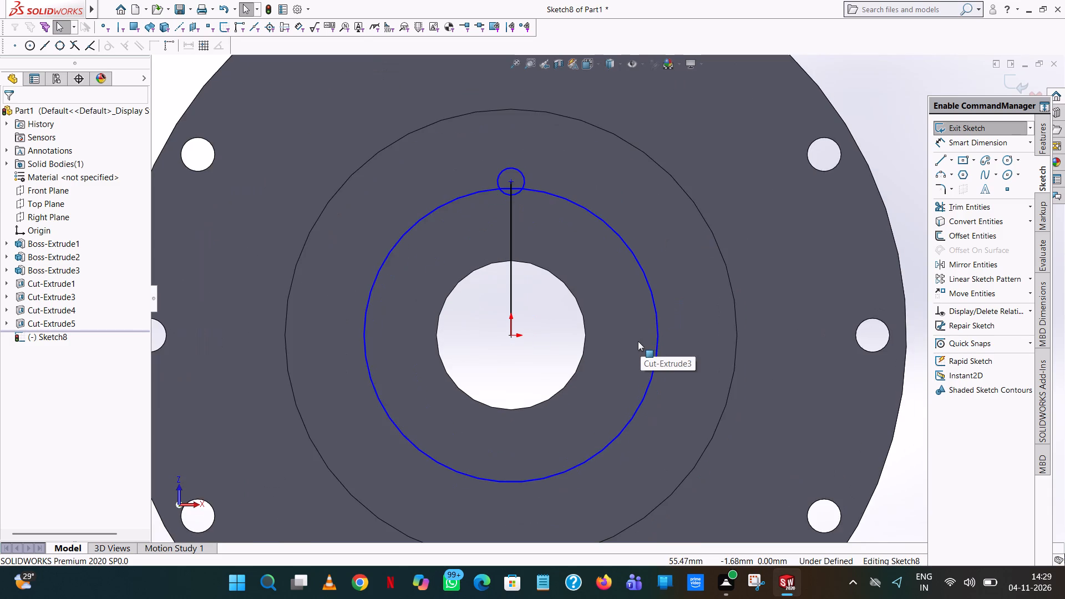
{"action": "scroll", "coordinate": [638, 341], "scroll_direction": "down", "scroll_amount": 1}
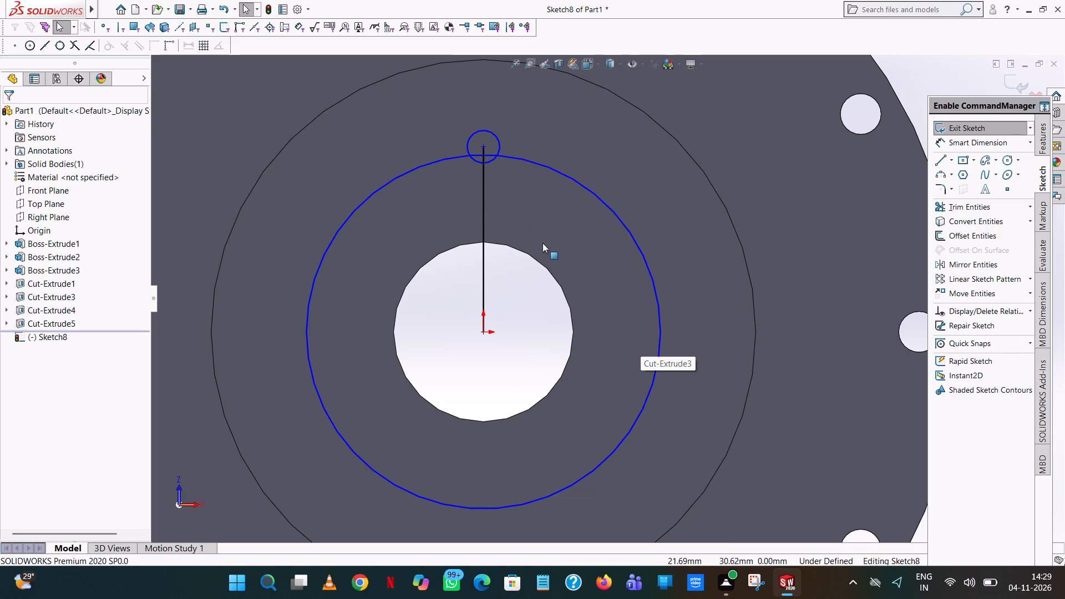
{"action": "left_click", "coordinate": [965, 206]}
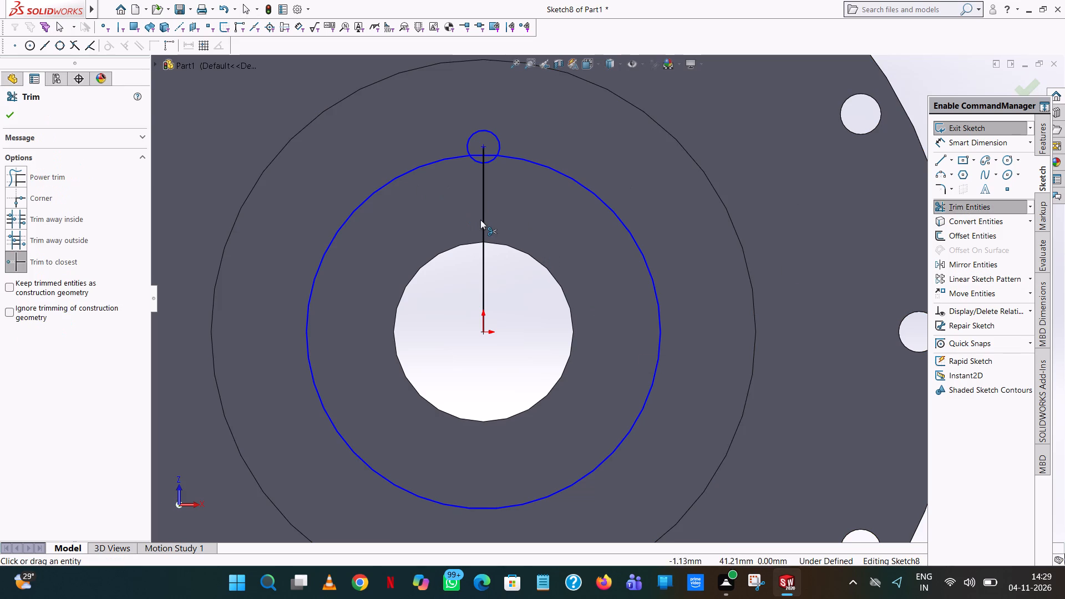
{"action": "left_click", "coordinate": [480, 220]}
{"action": "left_click", "coordinate": [478, 165]}
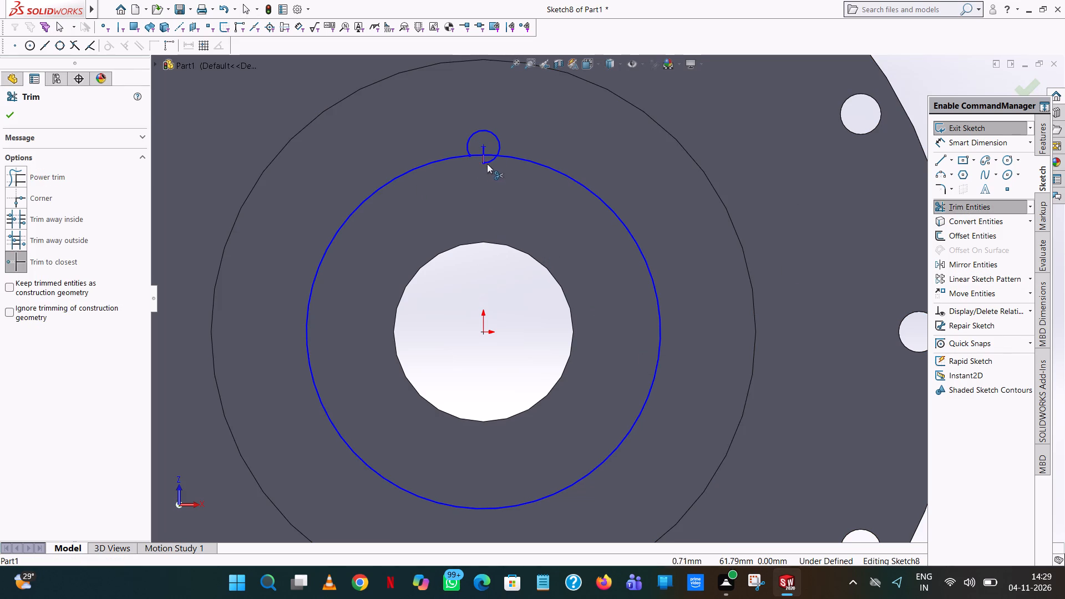
{"action": "left_click", "coordinate": [493, 160]}
{"action": "left_click", "coordinate": [485, 160]}
{"action": "left_click", "coordinate": [481, 150]}
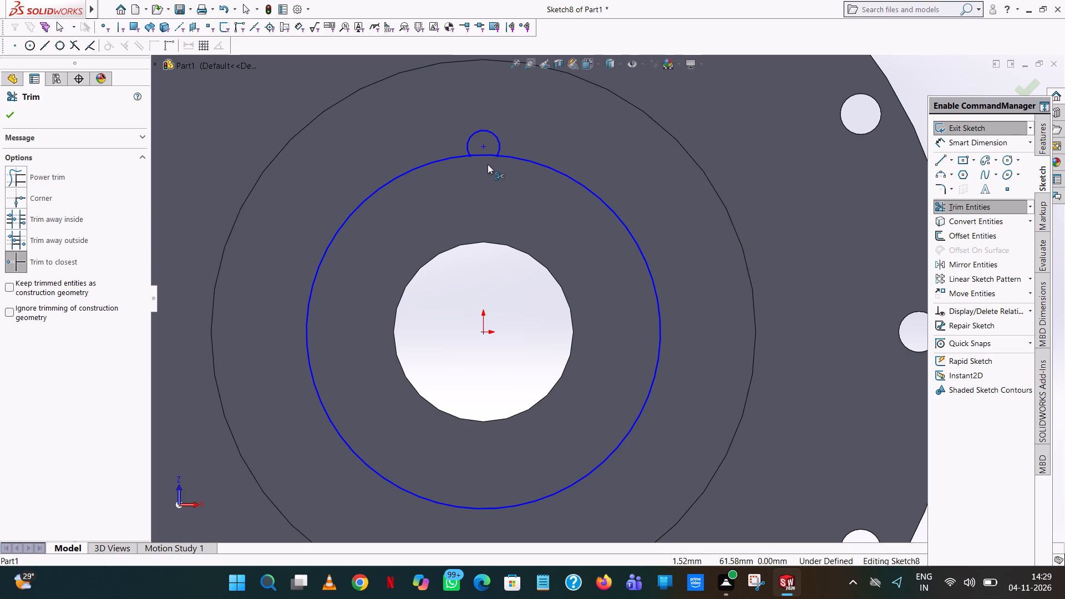
{"action": "left_click", "coordinate": [484, 155]}
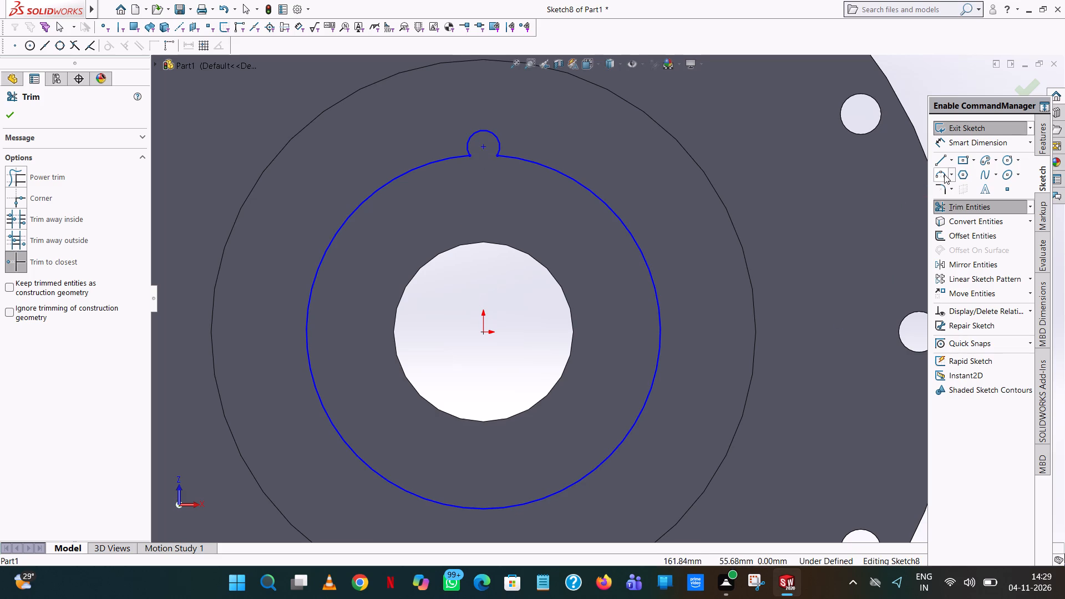
Add 2.5 mm sketch fillets at both corners where the small lobe meets the 65 mm radius circle.
{"action": "left_click", "coordinate": [939, 187]}
{"action": "scroll", "coordinate": [536, 177], "scroll_direction": "down", "scroll_amount": 8}
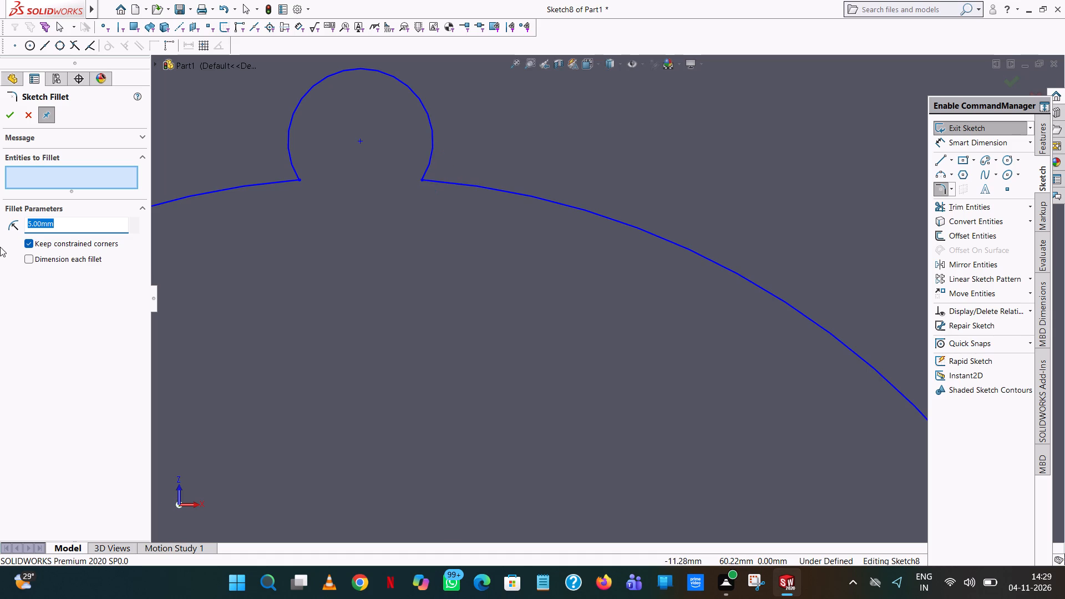
{"action": "type", "text": "2.5"}
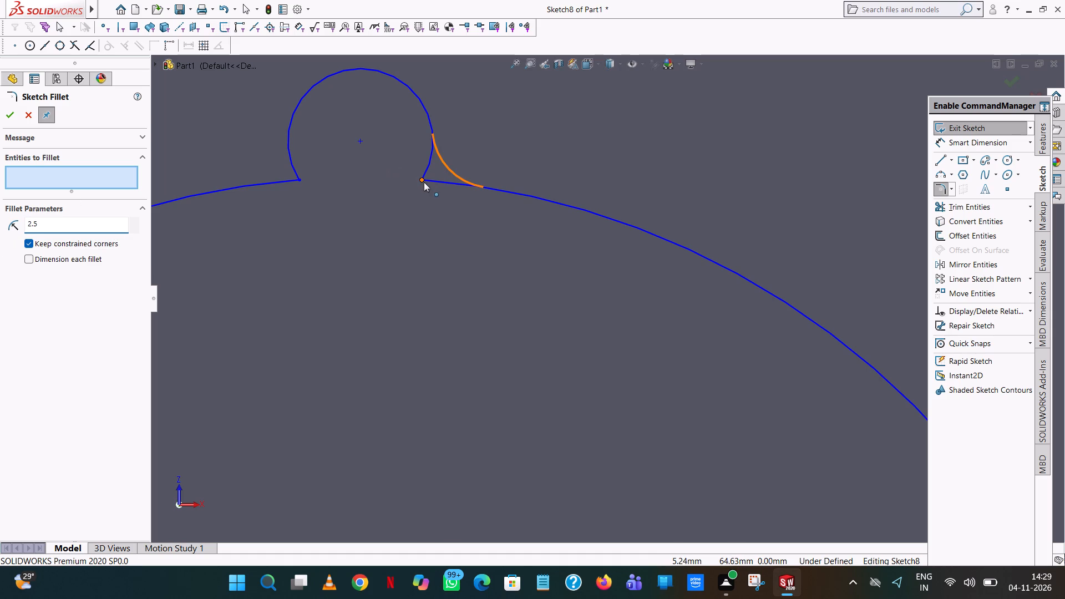
{"action": "scroll", "coordinate": [328, 211], "scroll_direction": "up", "scroll_amount": 16}
{"action": "left_click", "coordinate": [286, 165]}
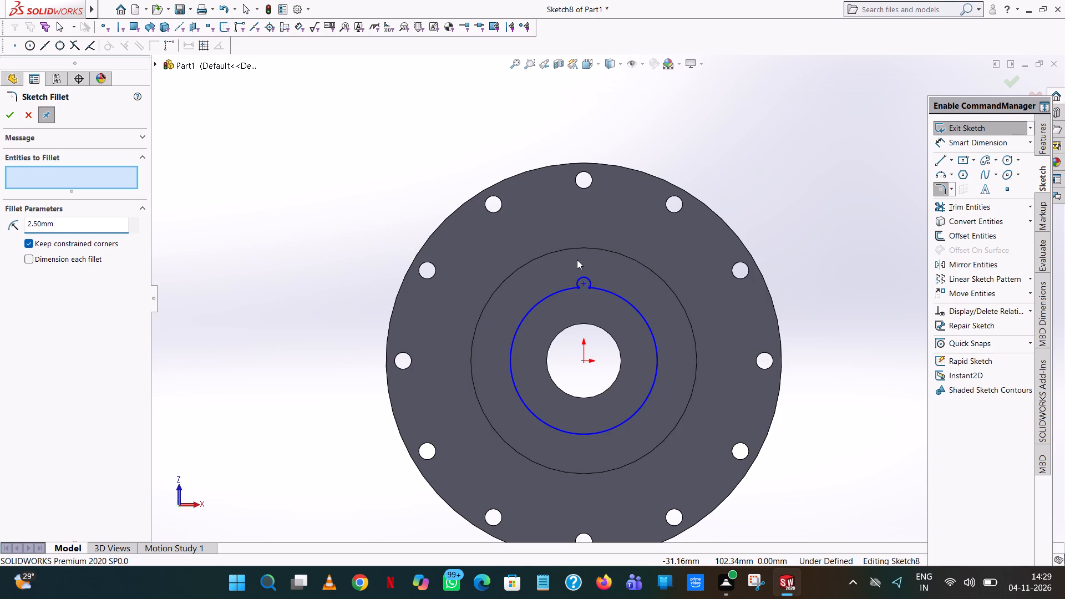
{"action": "scroll", "coordinate": [580, 302], "scroll_direction": "down", "scroll_amount": 6}
{"action": "left_click", "coordinate": [618, 248]}
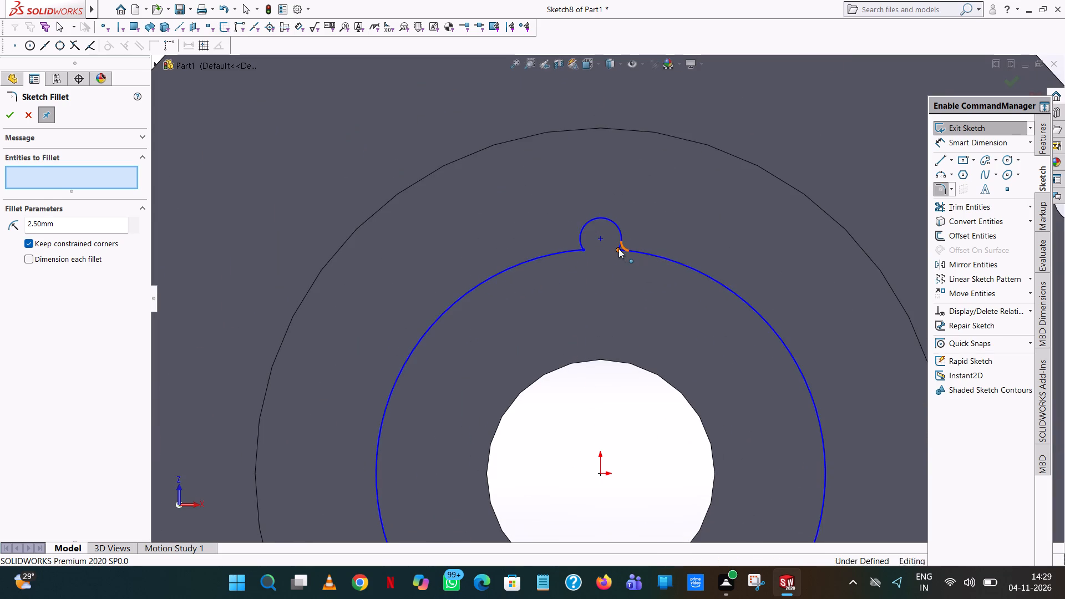
{"action": "left_click", "coordinate": [582, 248]}
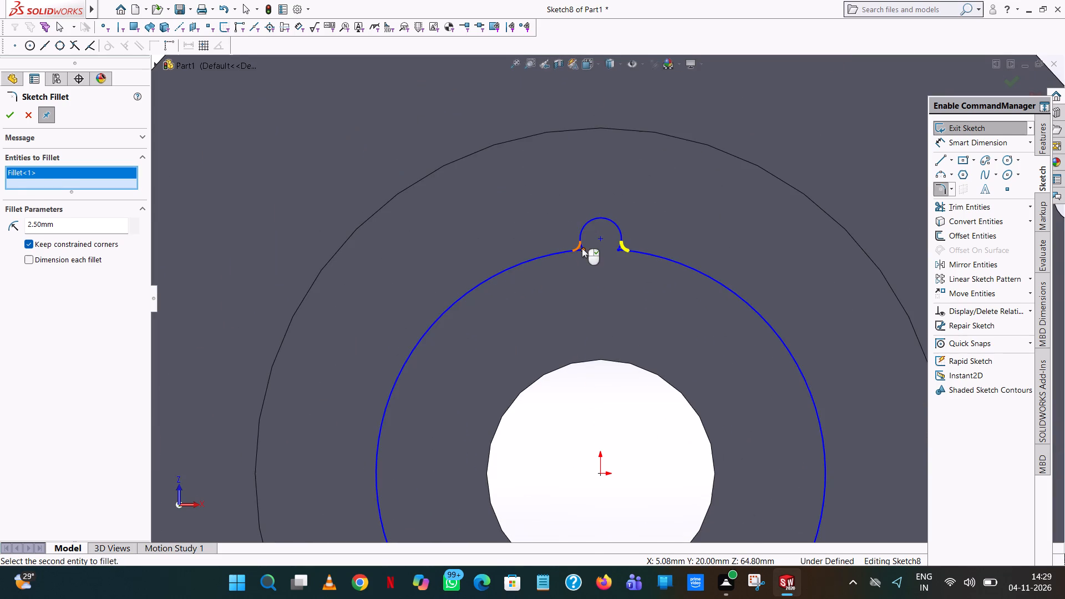
{"action": "left_click", "coordinate": [13, 116]}
{"action": "scroll", "coordinate": [652, 191], "scroll_direction": "up", "scroll_amount": 5}
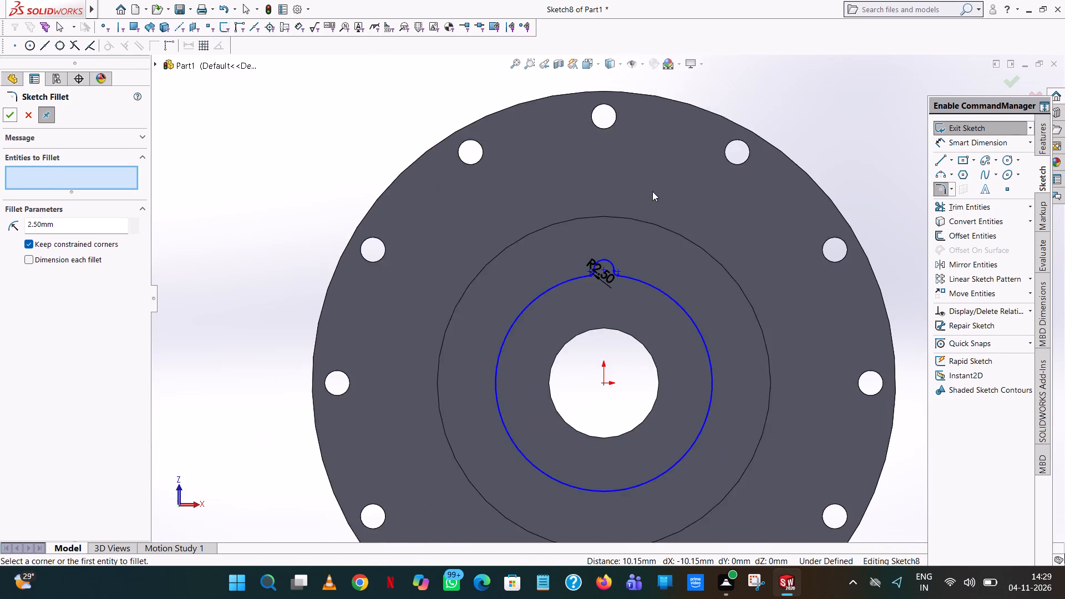
{"action": "scroll", "coordinate": [643, 332], "scroll_direction": "down", "scroll_amount": 3}
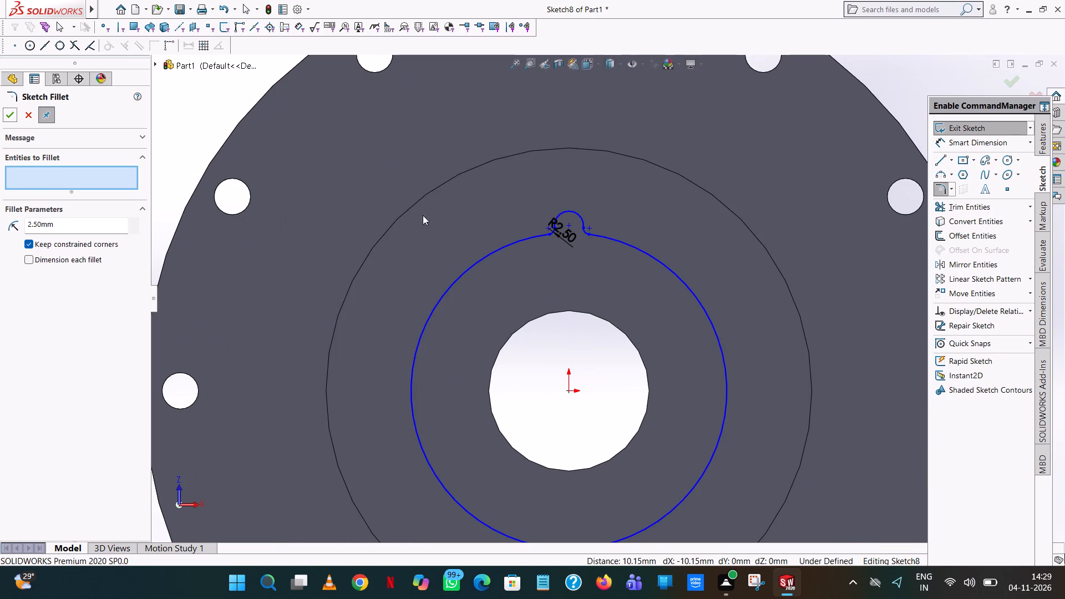
{"action": "left_click_drag", "start_coordinate": [567, 234], "coordinate": [454, 194]}
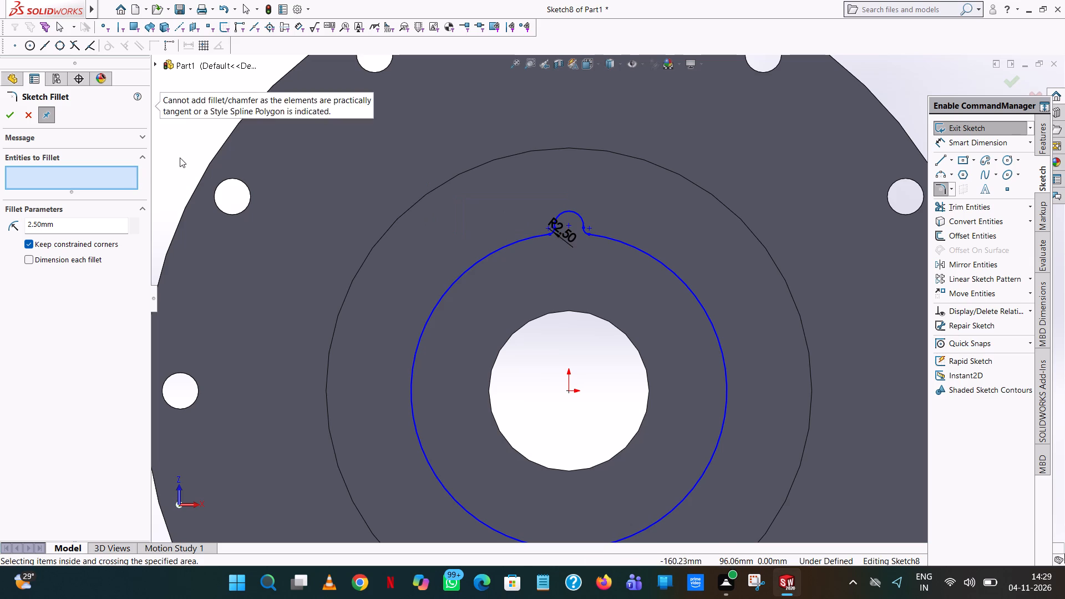
{"action": "left_click", "coordinate": [180, 158]}
{"action": "left_click", "coordinate": [7, 111]}
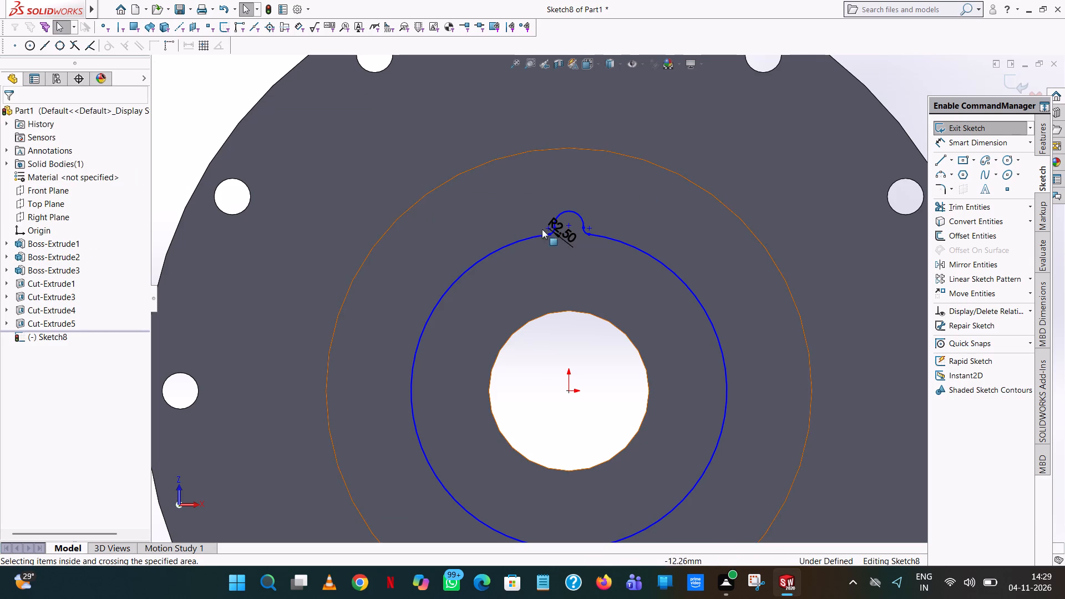
Move the R2.50 fillet dimension text away from the lobe, outside the recess circle.
{"action": "left_click_drag", "start_coordinate": [559, 229], "coordinate": [377, 180]}
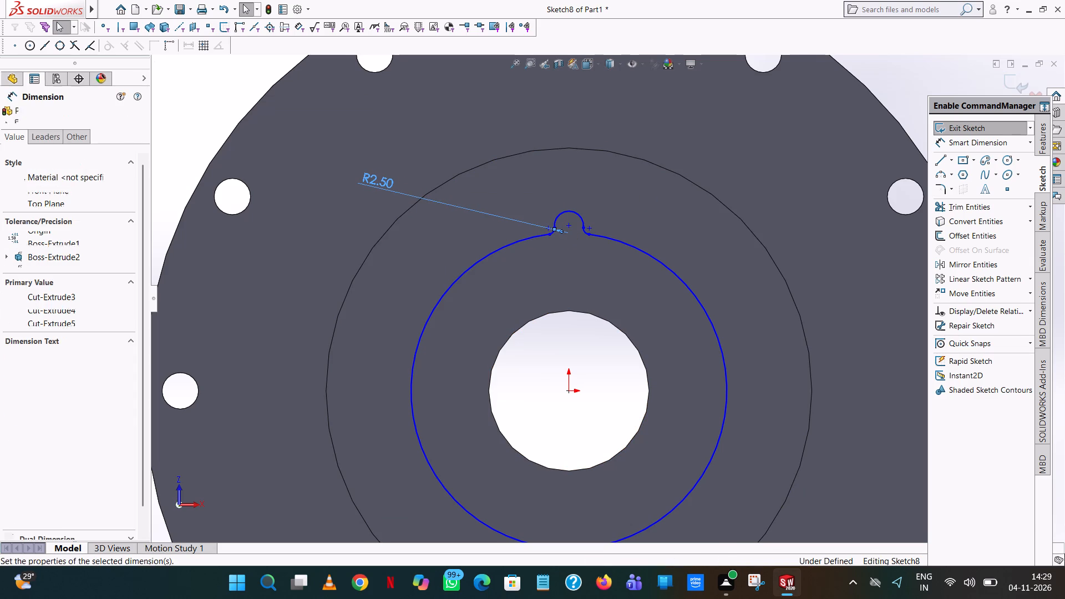
{"action": "left_click", "coordinate": [215, 132]}
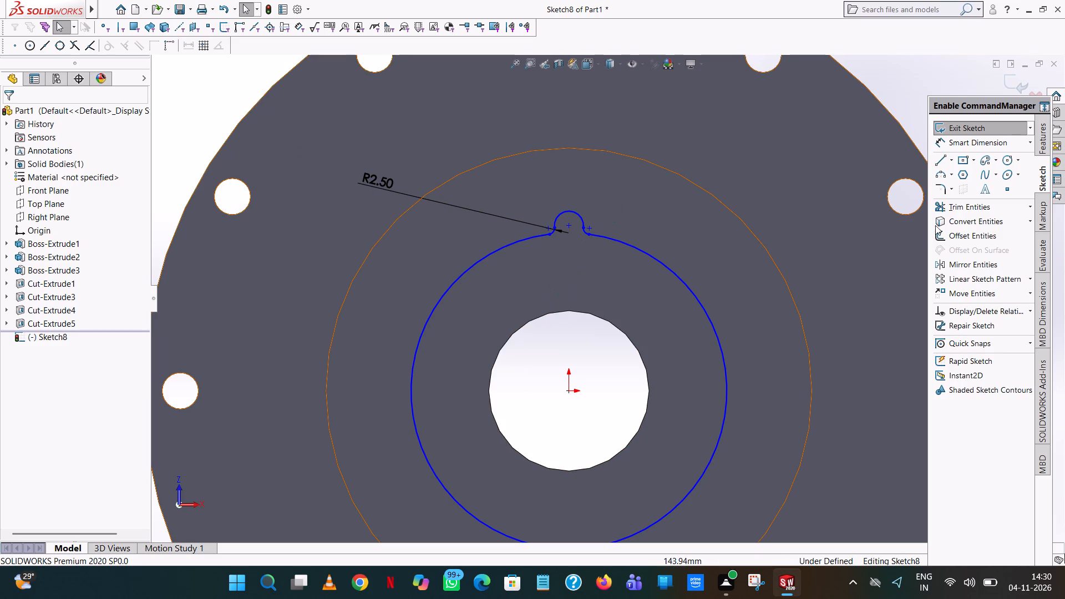
Circular-pattern the lobe arc and its two fillets about the origin as 3 equally spaced instances over 360 degrees.
{"action": "left_click", "coordinate": [1029, 282]}
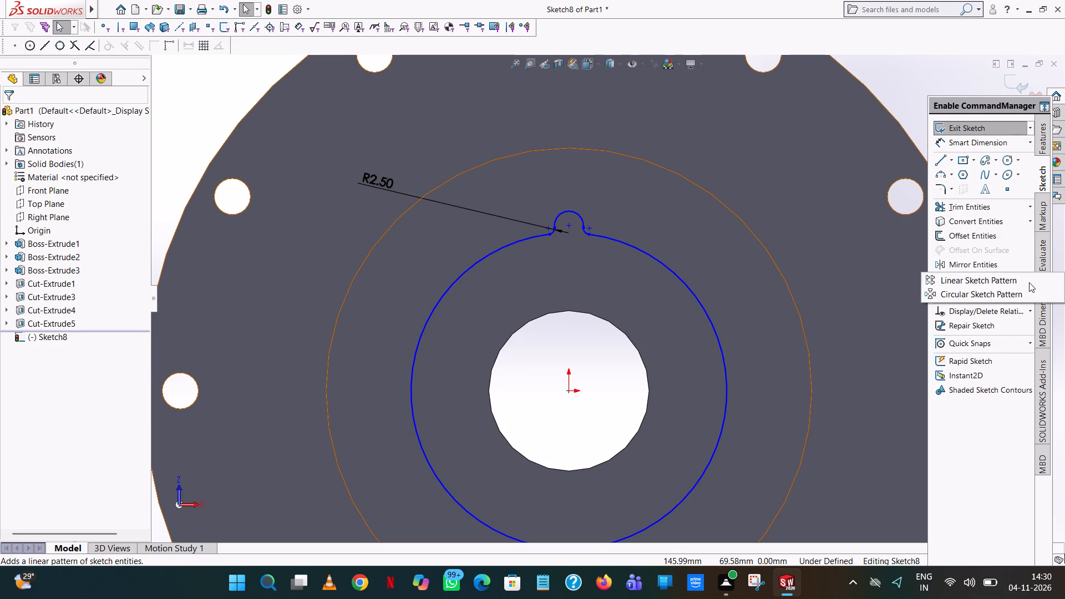
{"action": "left_click", "coordinate": [995, 297]}
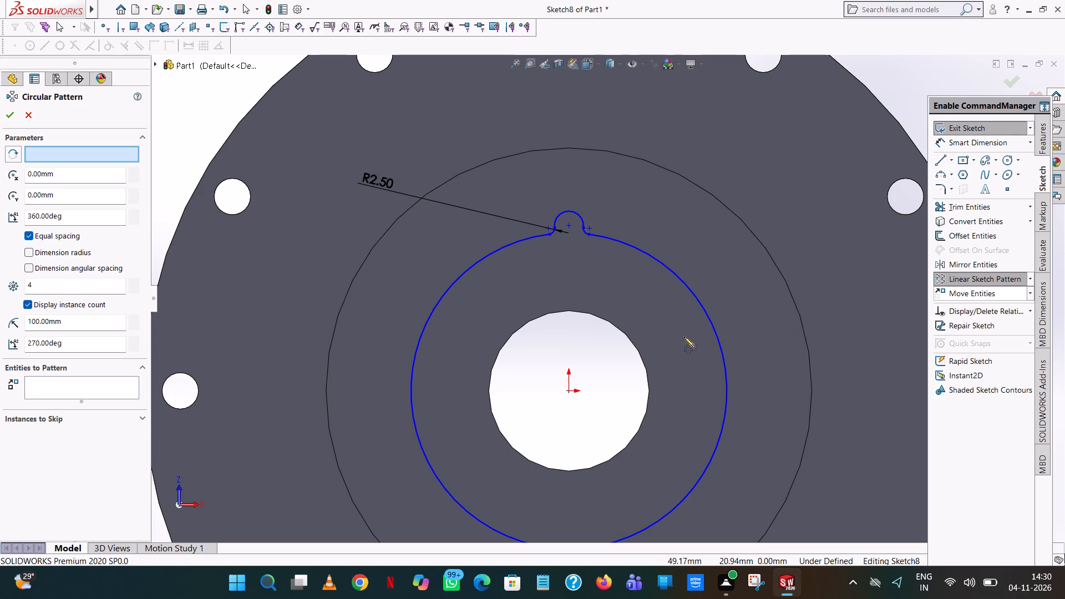
{"action": "left_click", "coordinate": [569, 210]}
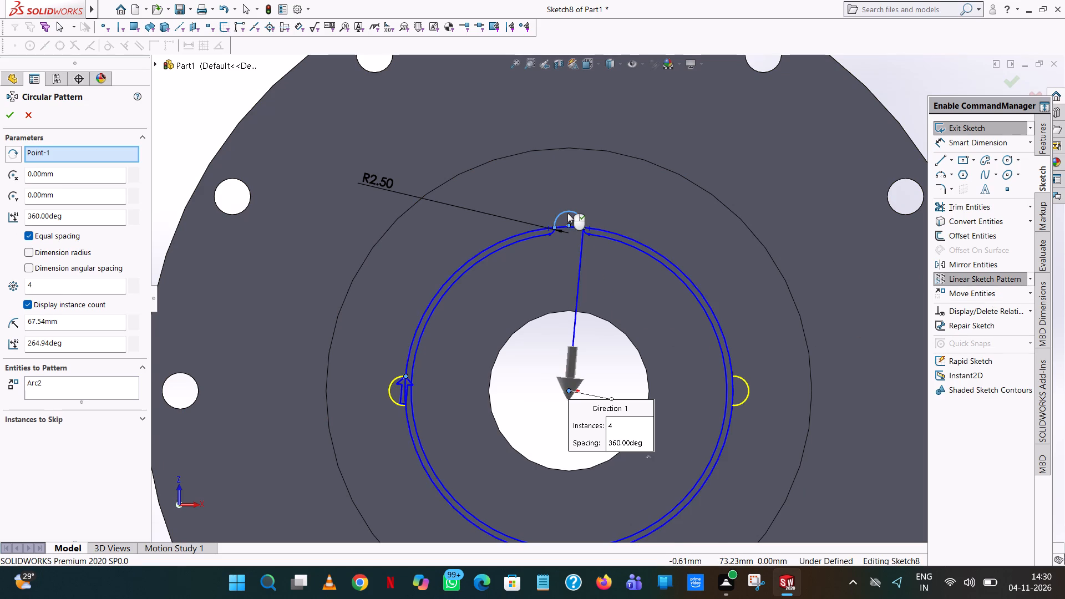
{"action": "scroll", "coordinate": [574, 233], "scroll_direction": "down", "scroll_amount": 7}
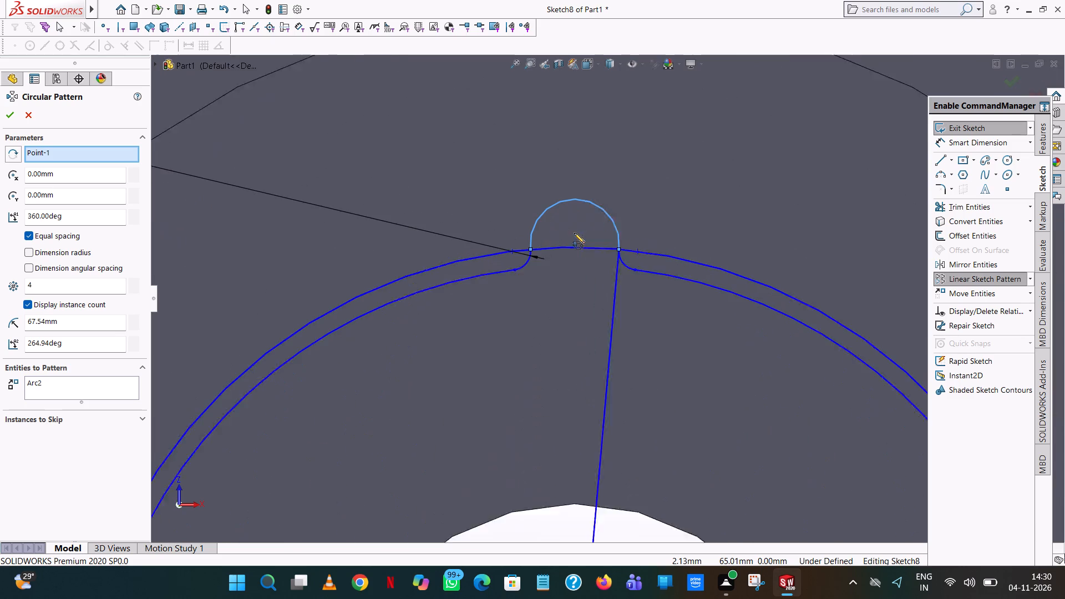
{"action": "left_click", "coordinate": [638, 276]}
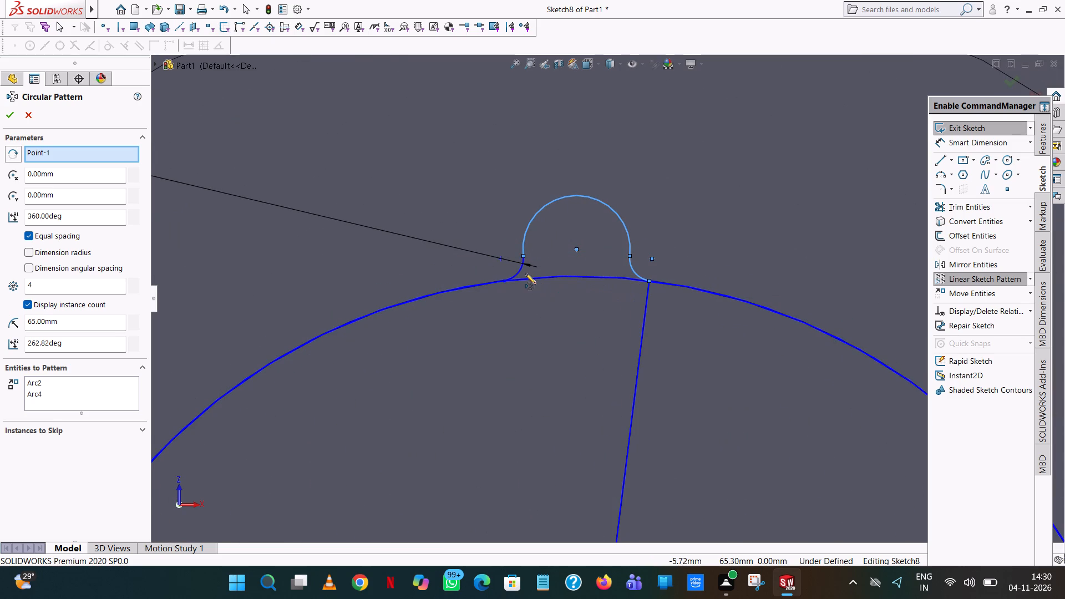
{"action": "left_click", "coordinate": [523, 271]}
{"action": "scroll", "coordinate": [550, 290], "scroll_direction": "up", "scroll_amount": 10}
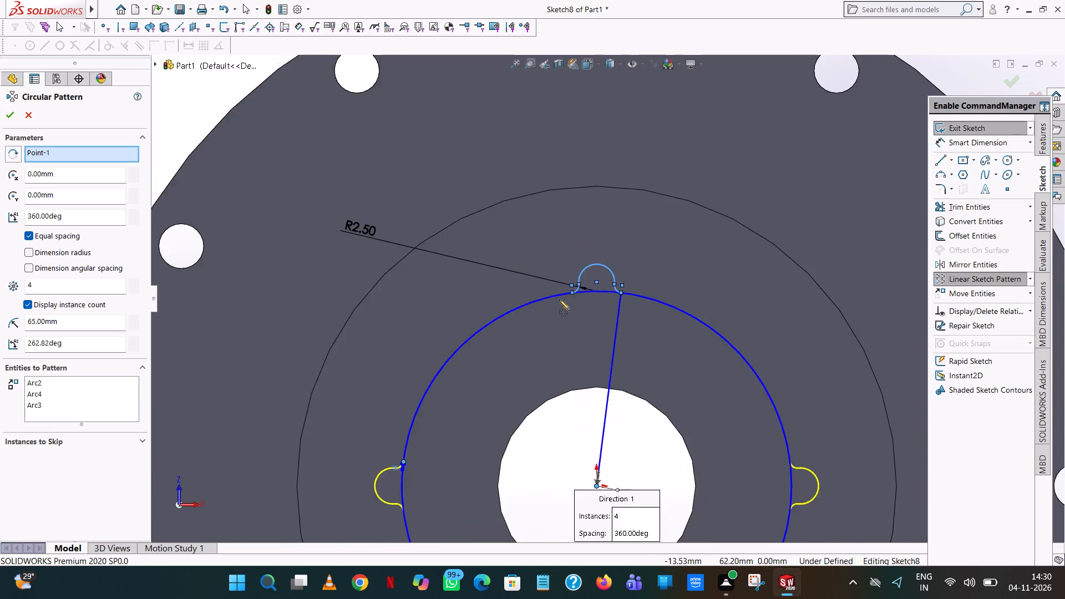
{"action": "scroll", "coordinate": [559, 299], "scroll_direction": "up", "scroll_amount": 4}
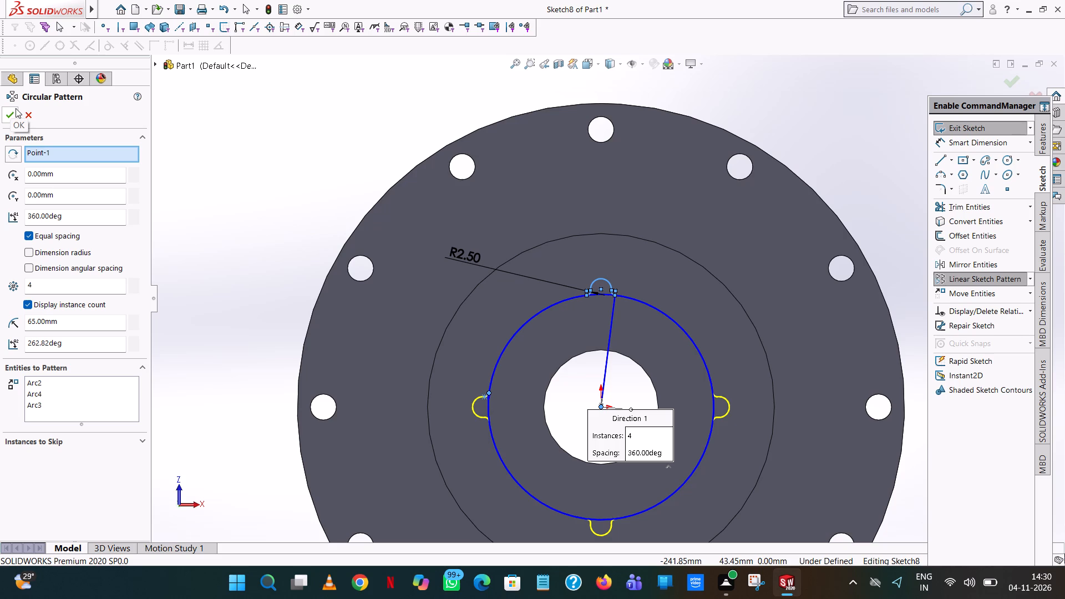
{"action": "left_click", "coordinate": [130, 291]}
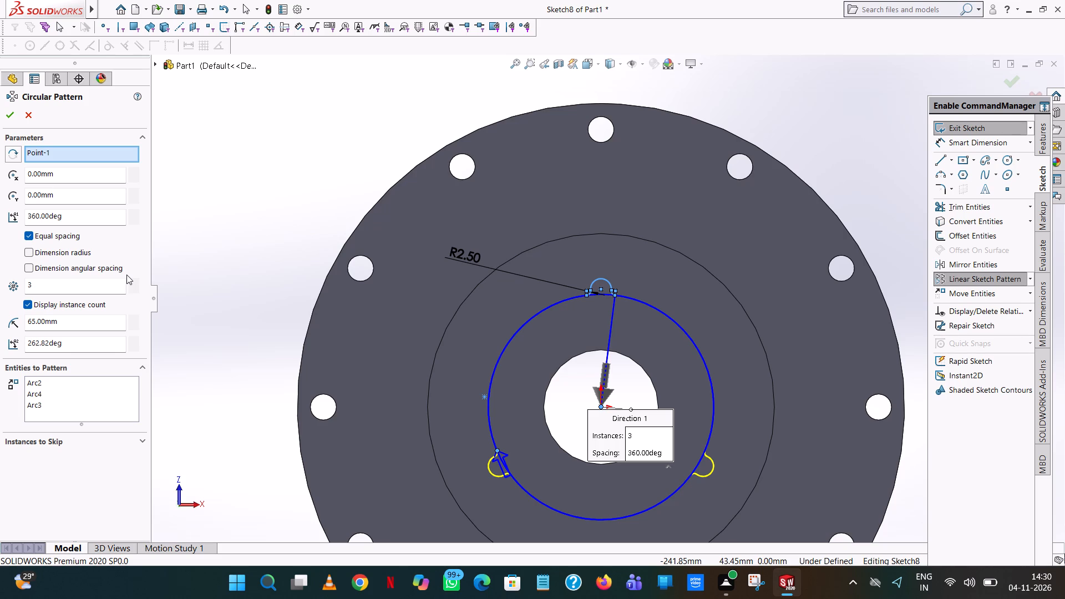
{"action": "left_click", "coordinate": [15, 114]}
{"action": "left_click", "coordinate": [332, 113]}
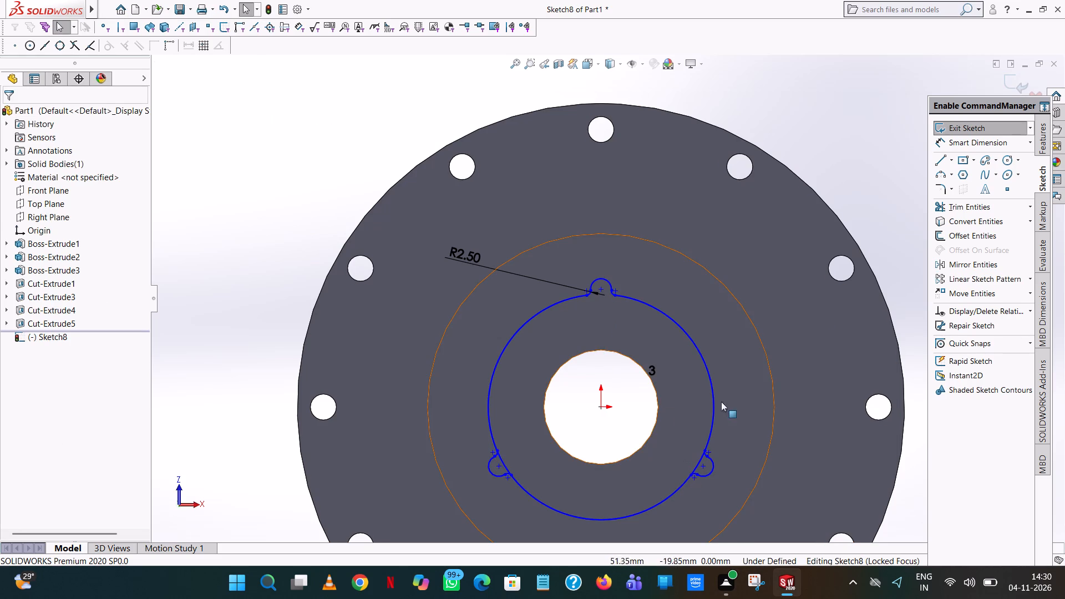
Trim the segments of the 65 mm radius circle that cross the two patterned lobes.
{"action": "left_click", "coordinate": [953, 206]}
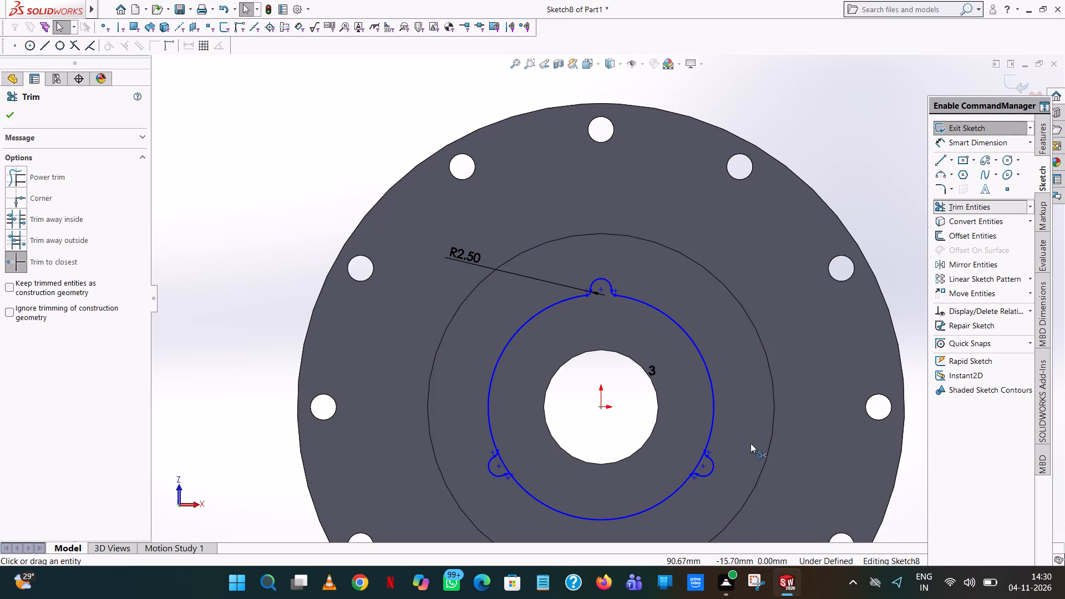
{"action": "left_click", "coordinate": [697, 464]}
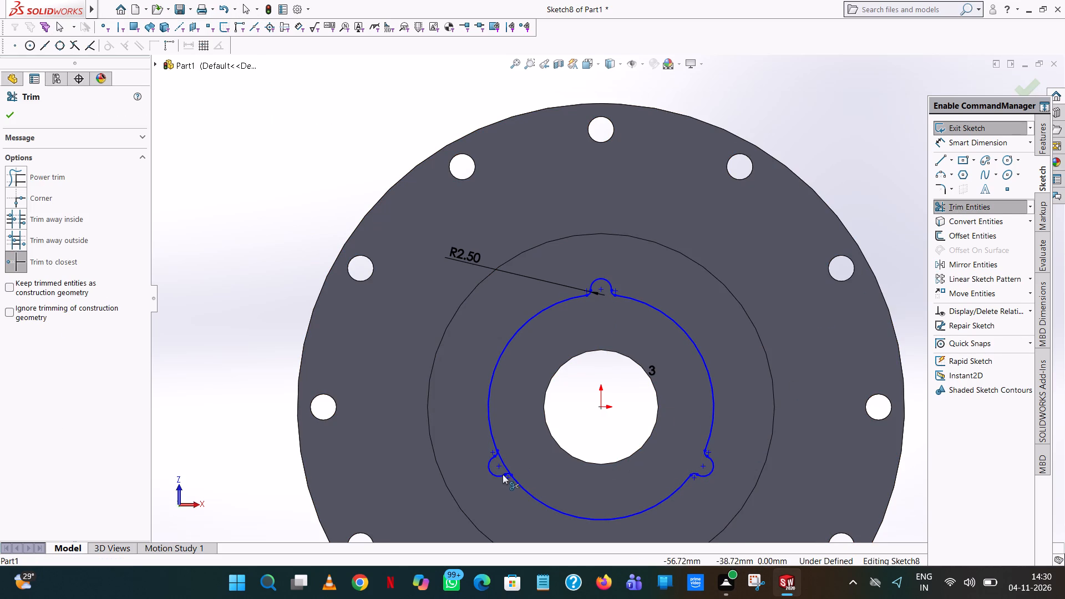
{"action": "left_click", "coordinate": [501, 460]}
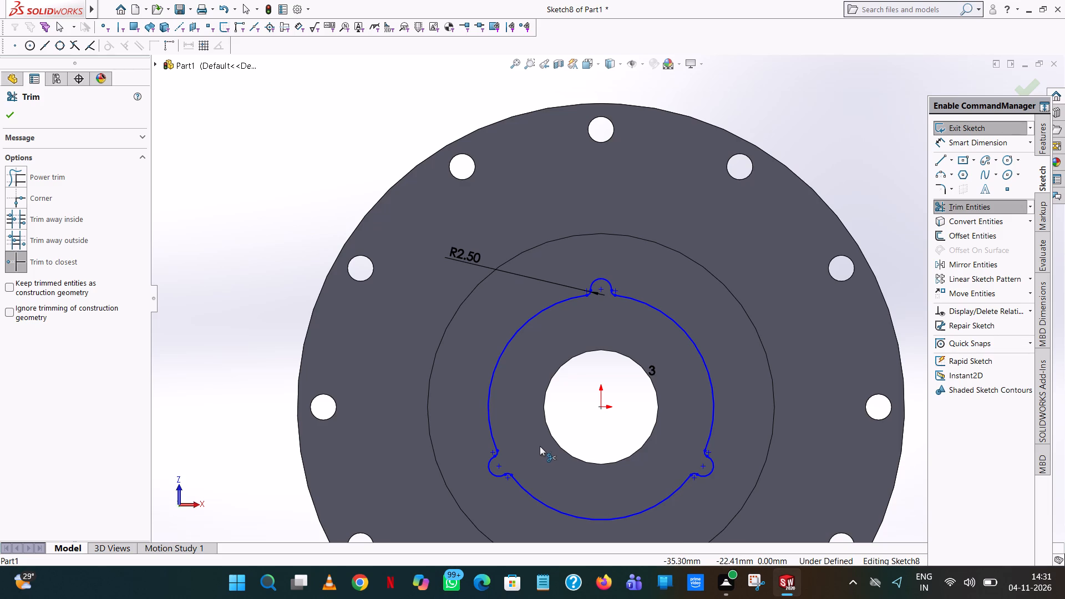
{"action": "left_click", "coordinate": [784, 141]}
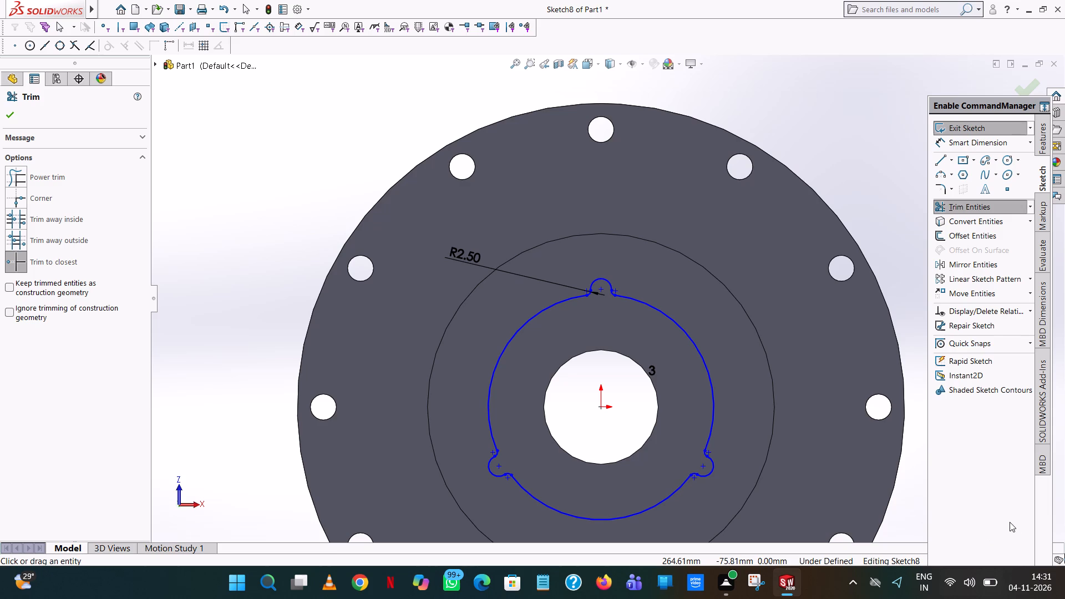
Add a radius dimension to the upper-right arc of the large lobed circle, keeping its drawn size.
{"action": "left_click", "coordinate": [988, 140]}
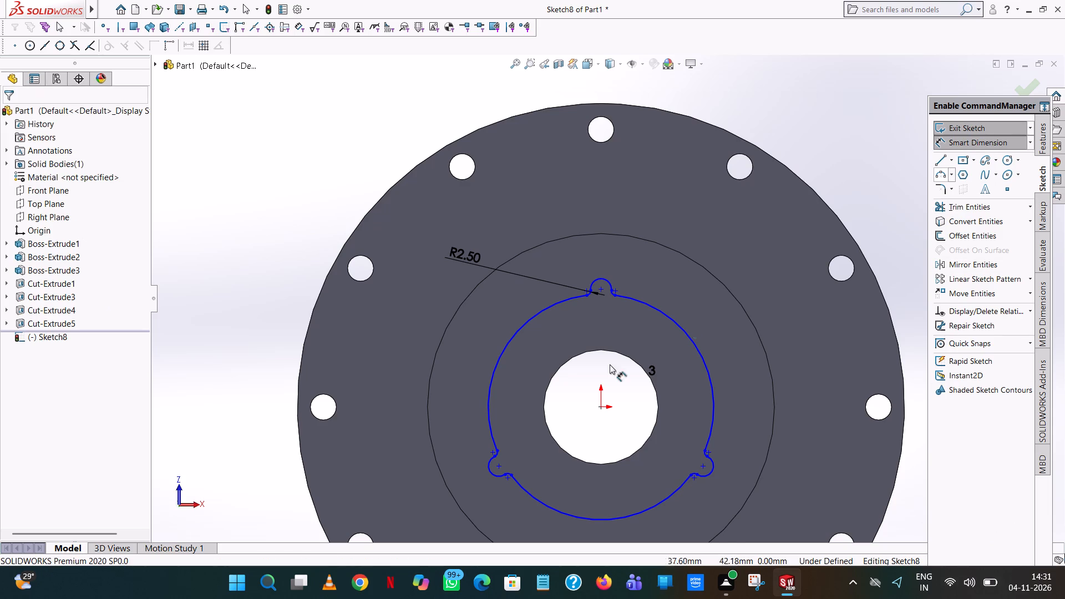
{"action": "left_click", "coordinate": [665, 317]}
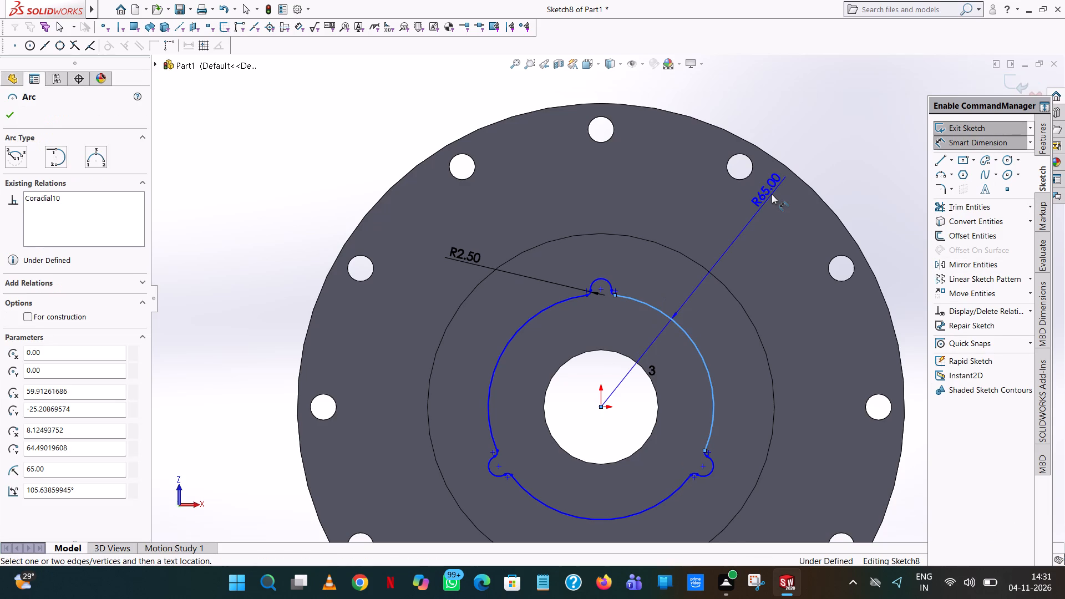
{"action": "left_click", "coordinate": [772, 194]}
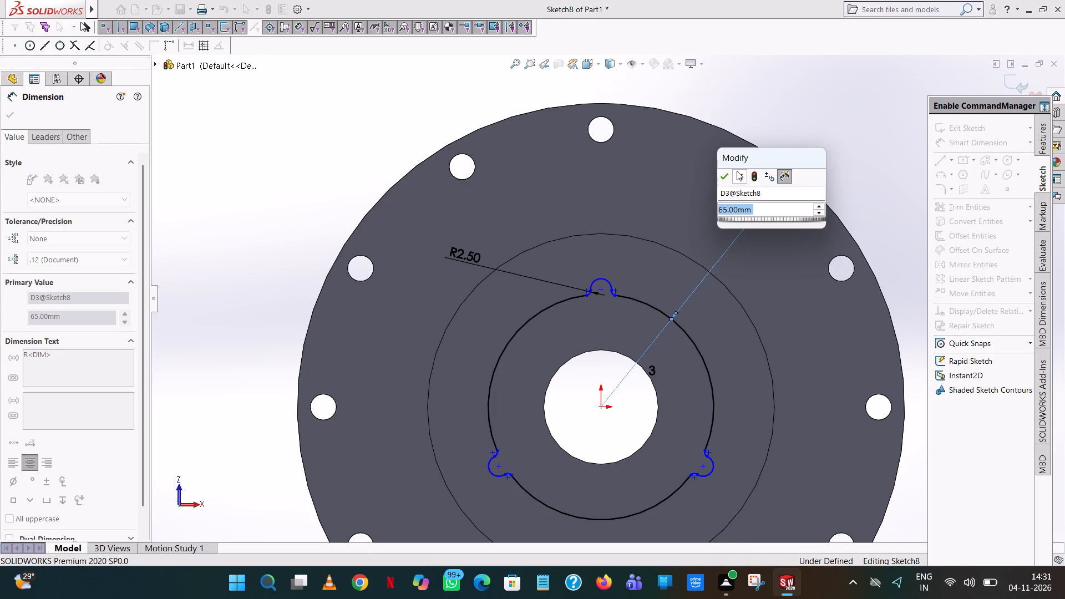
{"action": "left_click", "coordinate": [726, 173]}
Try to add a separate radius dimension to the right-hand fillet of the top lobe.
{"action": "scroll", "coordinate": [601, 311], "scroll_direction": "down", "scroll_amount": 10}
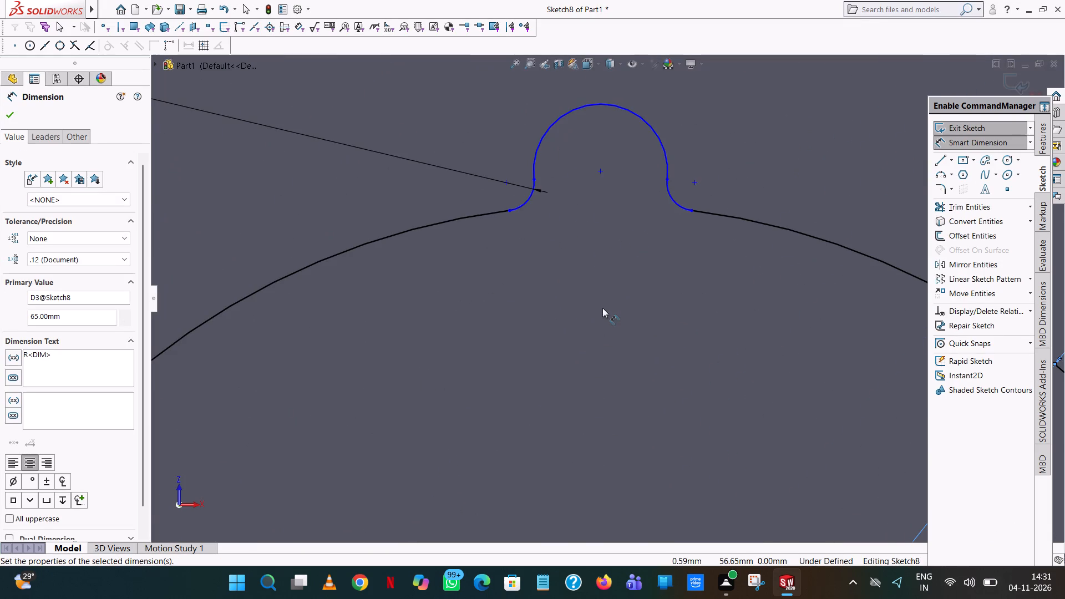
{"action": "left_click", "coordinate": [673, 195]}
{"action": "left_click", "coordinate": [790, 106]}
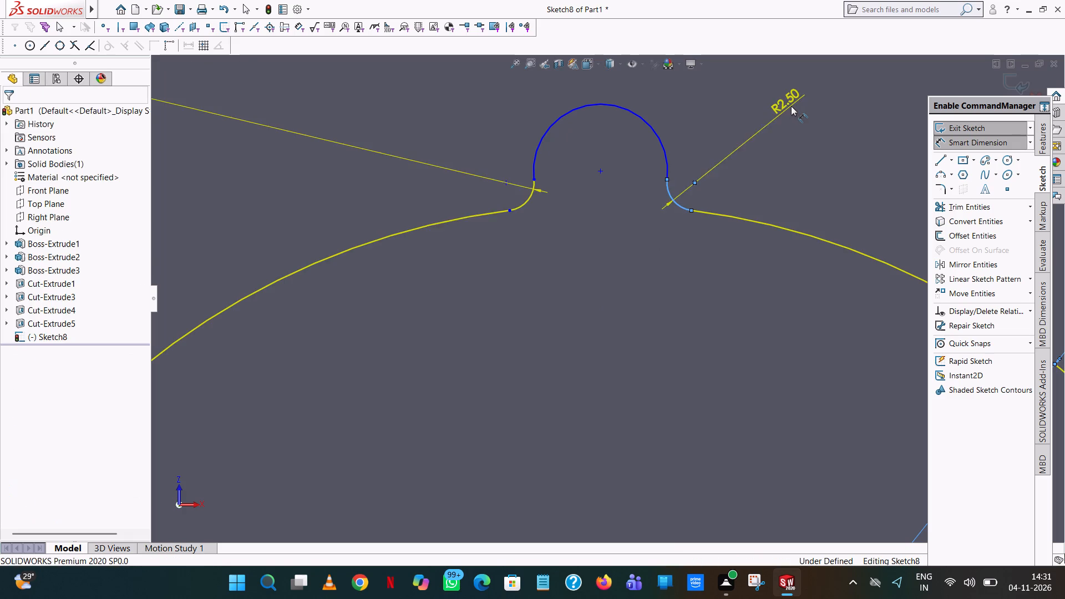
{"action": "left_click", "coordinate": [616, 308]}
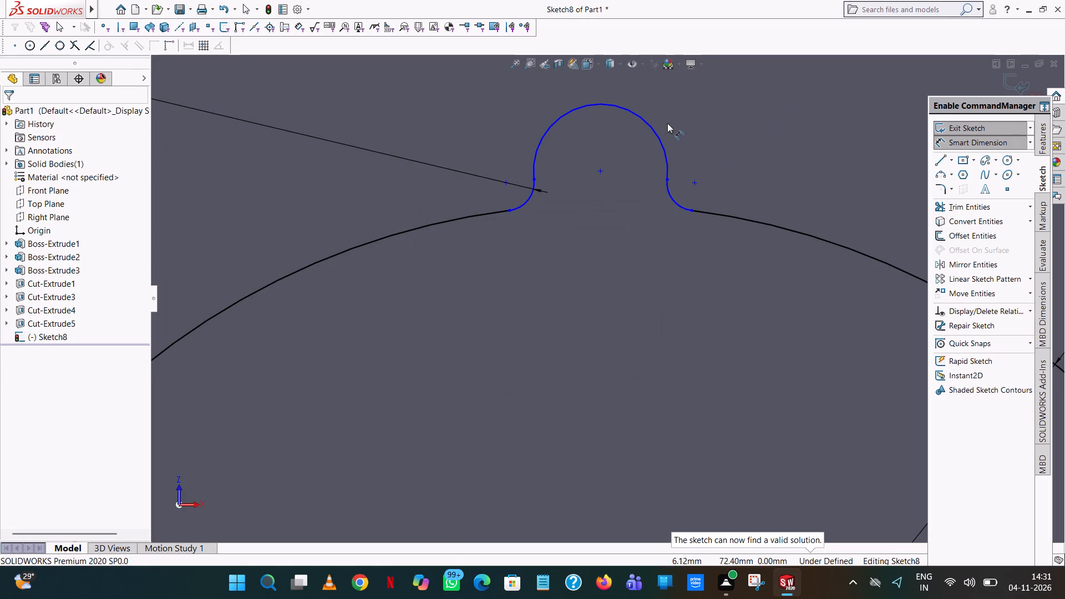
Add a radius dimension to the top lobe's arc, keeping its drawn size.
{"action": "left_click", "coordinate": [652, 128]}
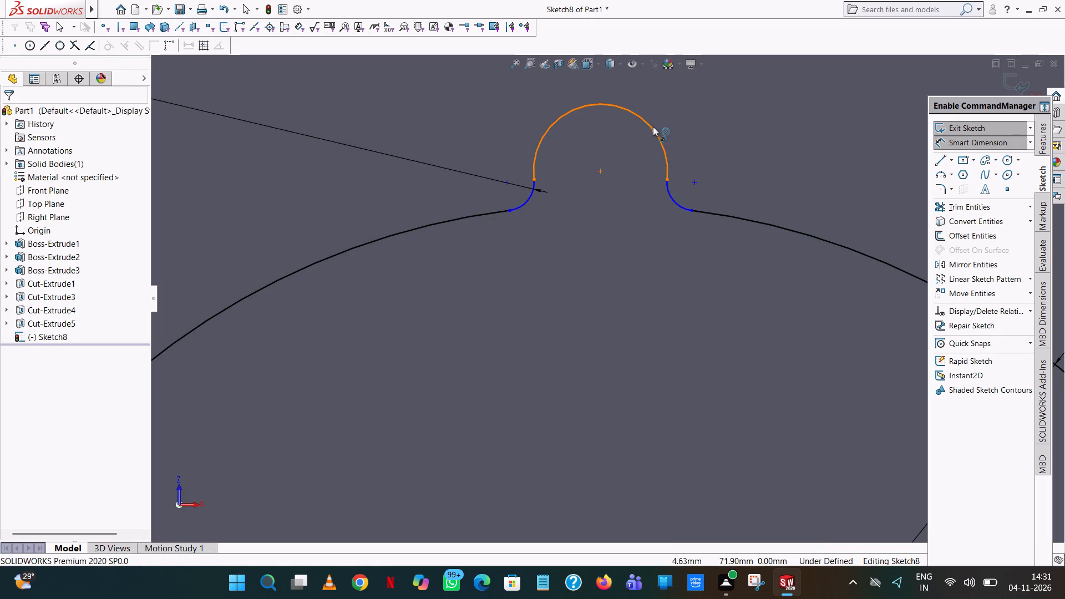
{"action": "left_click", "coordinate": [683, 91]}
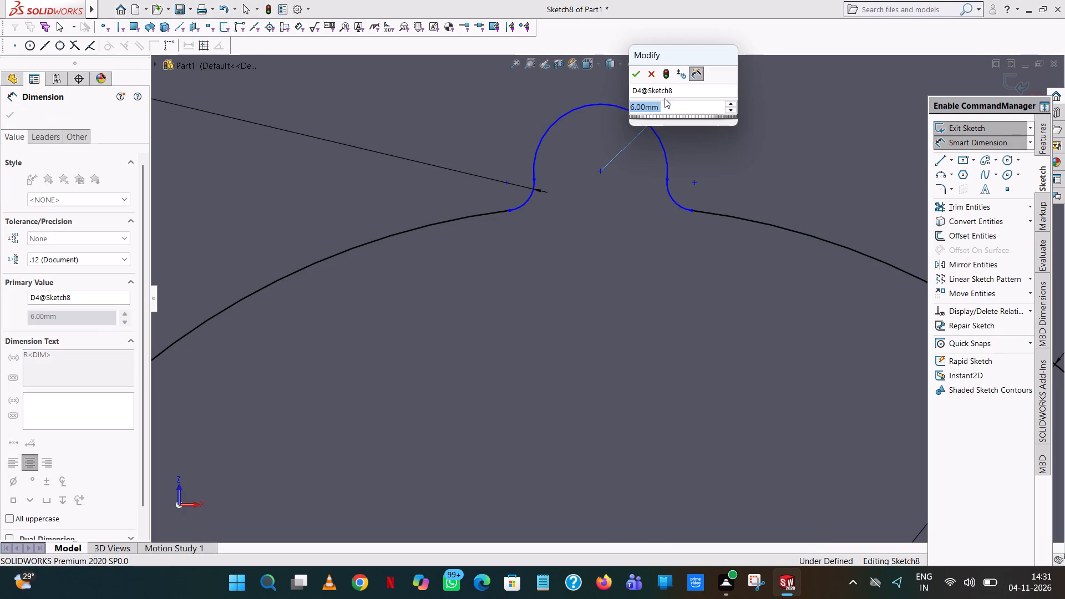
{"action": "left_click", "coordinate": [639, 73]}
{"action": "left_click", "coordinate": [767, 156]}
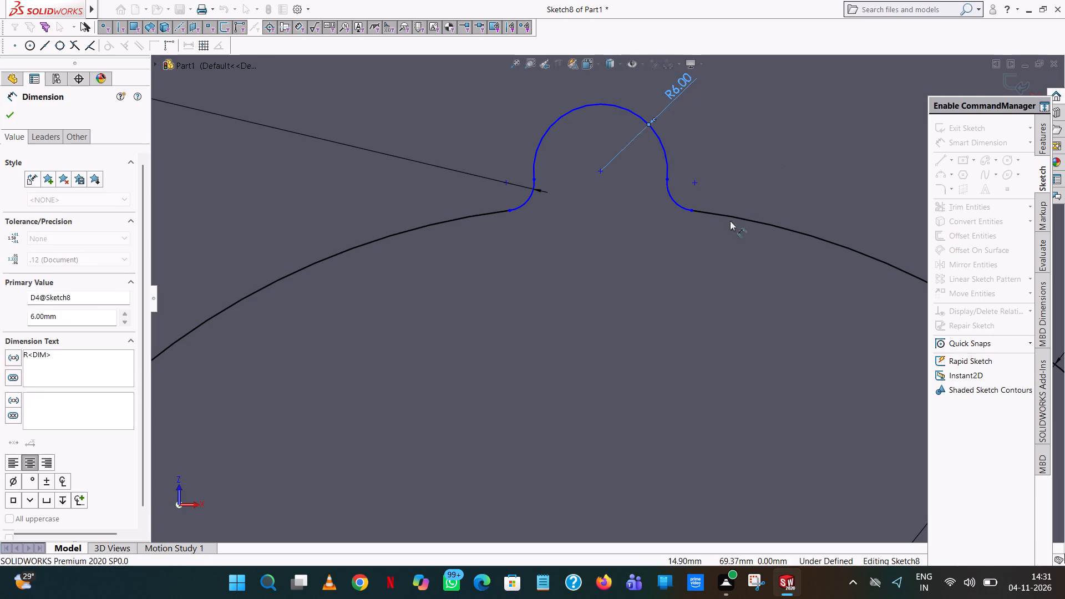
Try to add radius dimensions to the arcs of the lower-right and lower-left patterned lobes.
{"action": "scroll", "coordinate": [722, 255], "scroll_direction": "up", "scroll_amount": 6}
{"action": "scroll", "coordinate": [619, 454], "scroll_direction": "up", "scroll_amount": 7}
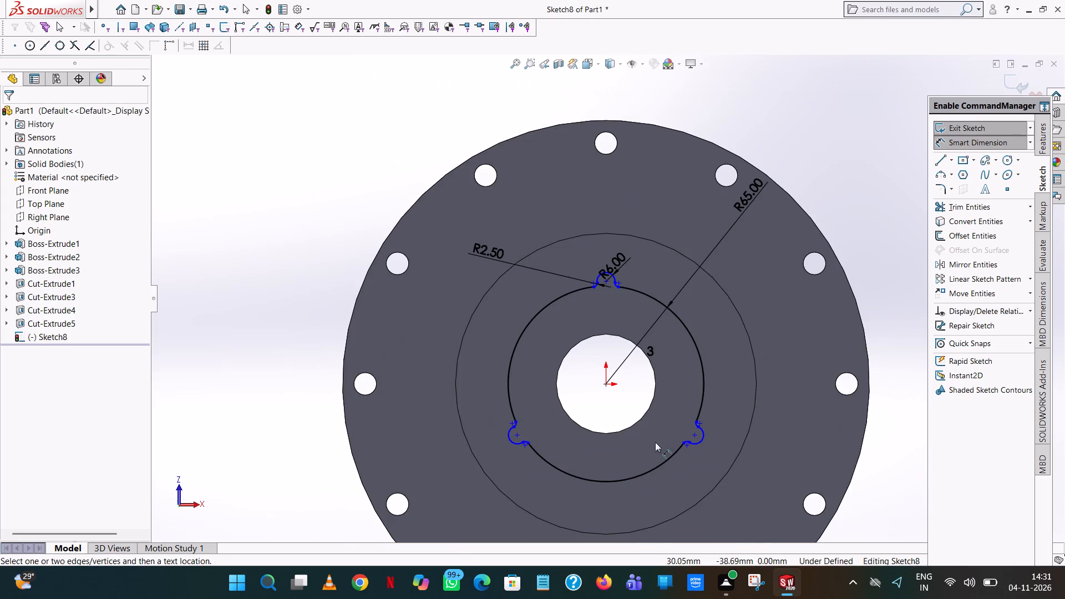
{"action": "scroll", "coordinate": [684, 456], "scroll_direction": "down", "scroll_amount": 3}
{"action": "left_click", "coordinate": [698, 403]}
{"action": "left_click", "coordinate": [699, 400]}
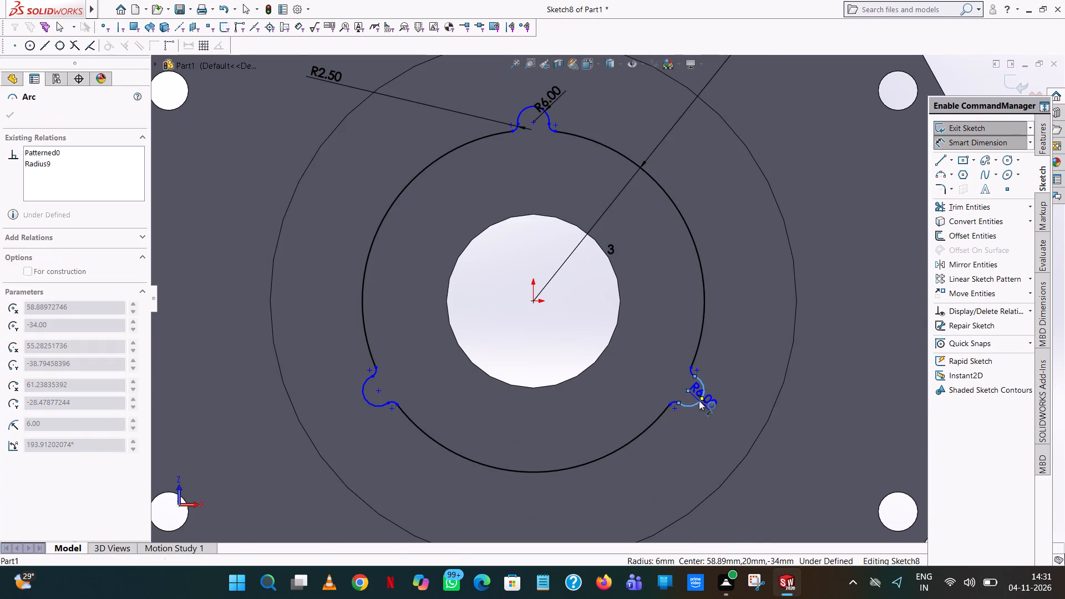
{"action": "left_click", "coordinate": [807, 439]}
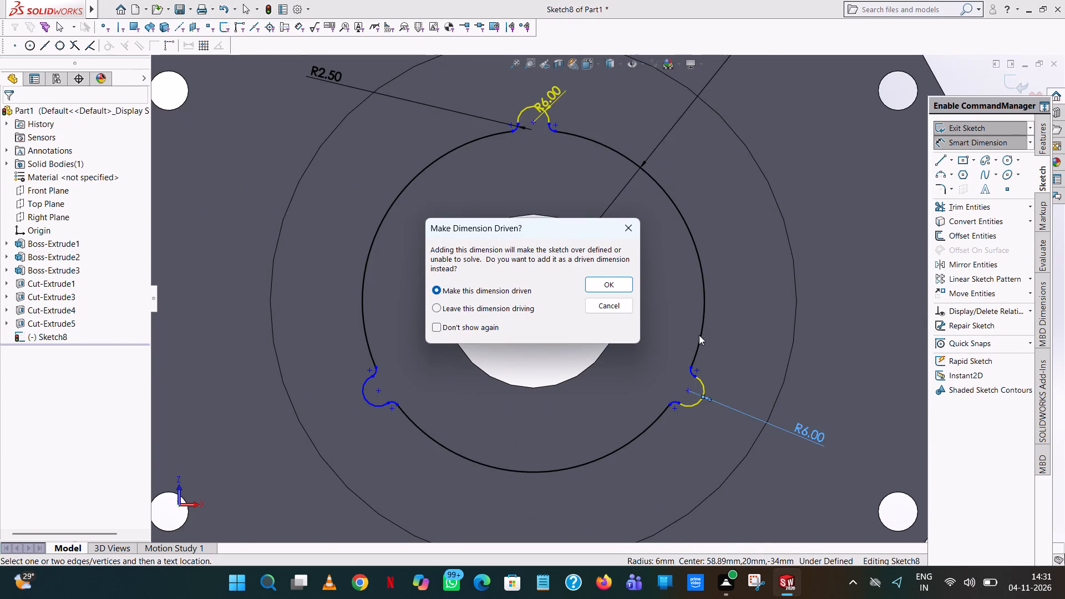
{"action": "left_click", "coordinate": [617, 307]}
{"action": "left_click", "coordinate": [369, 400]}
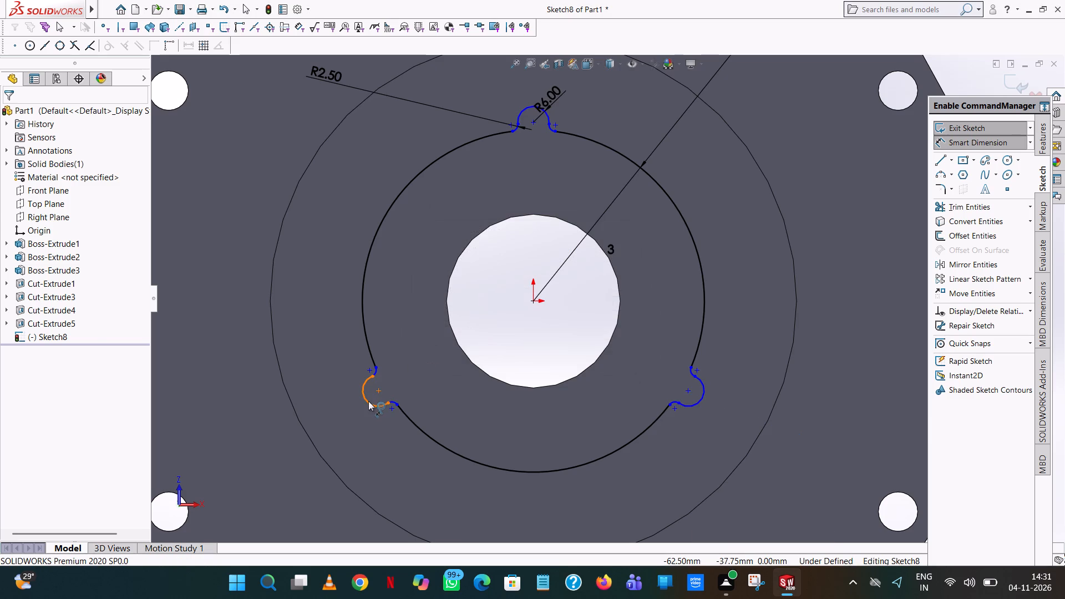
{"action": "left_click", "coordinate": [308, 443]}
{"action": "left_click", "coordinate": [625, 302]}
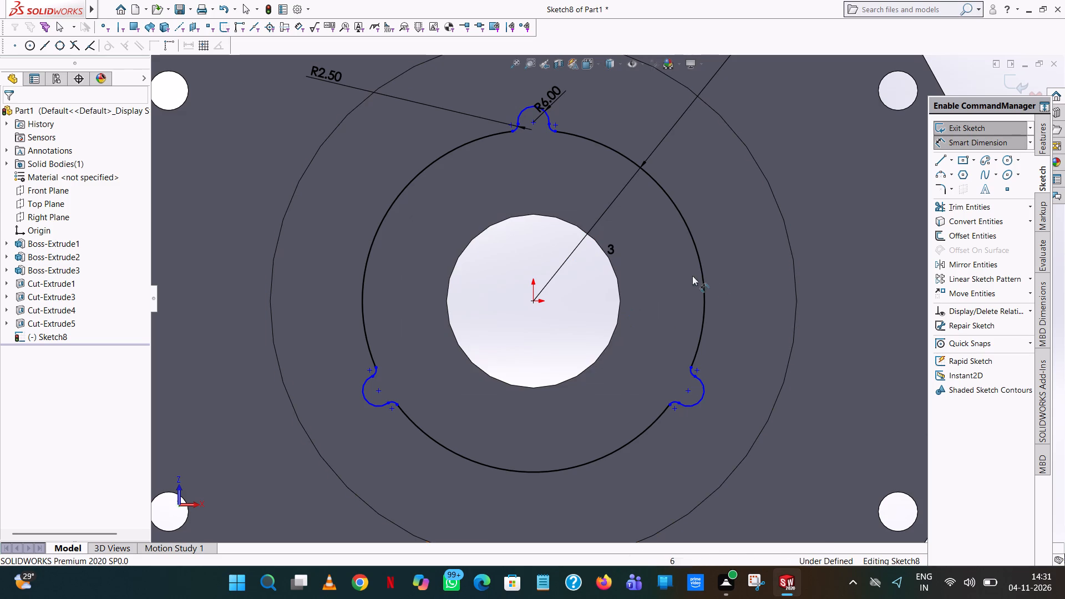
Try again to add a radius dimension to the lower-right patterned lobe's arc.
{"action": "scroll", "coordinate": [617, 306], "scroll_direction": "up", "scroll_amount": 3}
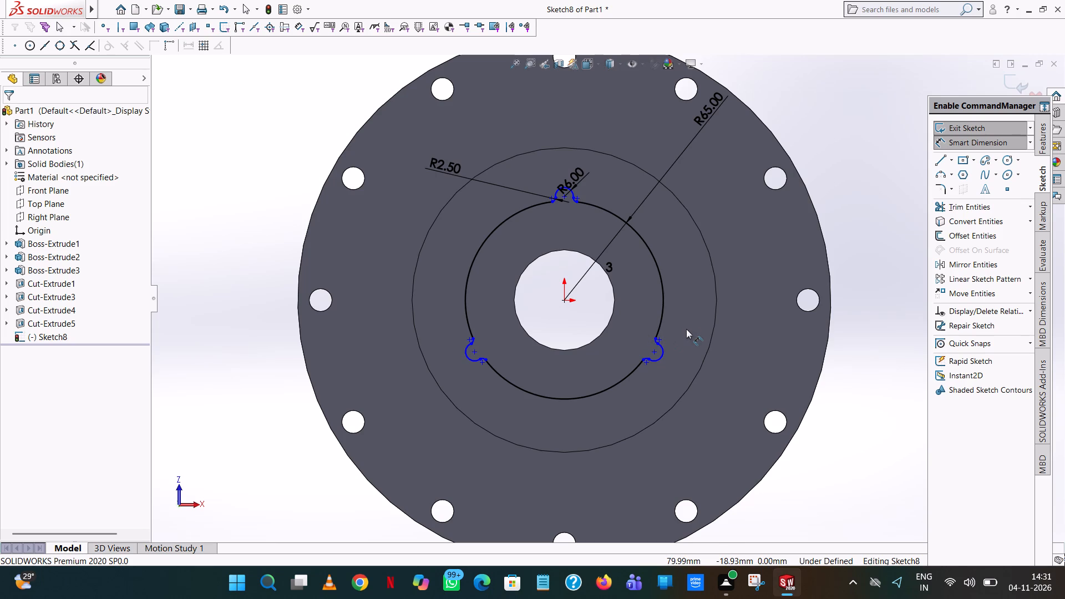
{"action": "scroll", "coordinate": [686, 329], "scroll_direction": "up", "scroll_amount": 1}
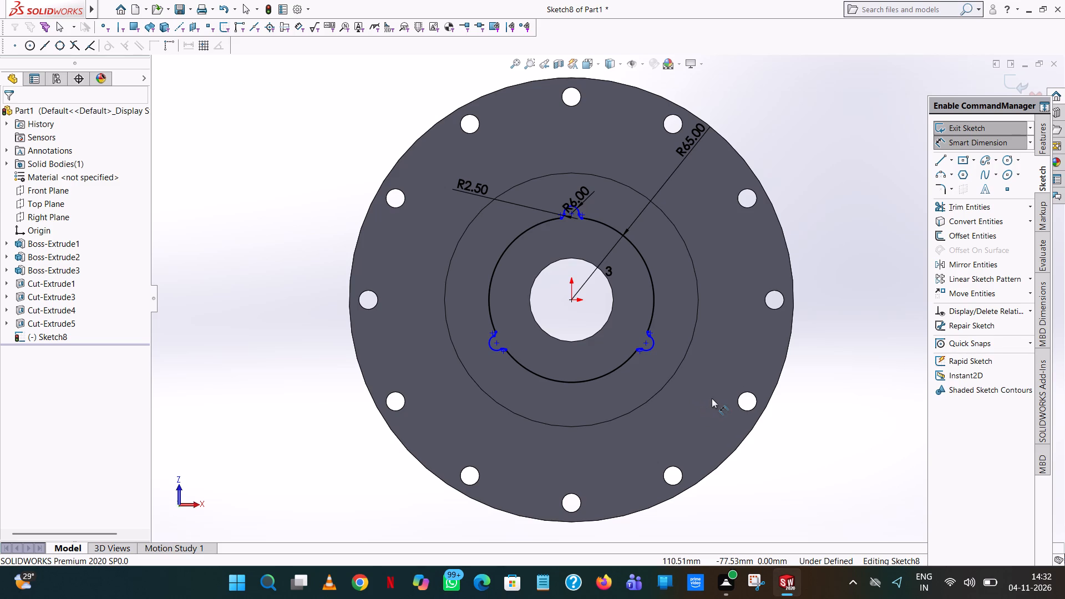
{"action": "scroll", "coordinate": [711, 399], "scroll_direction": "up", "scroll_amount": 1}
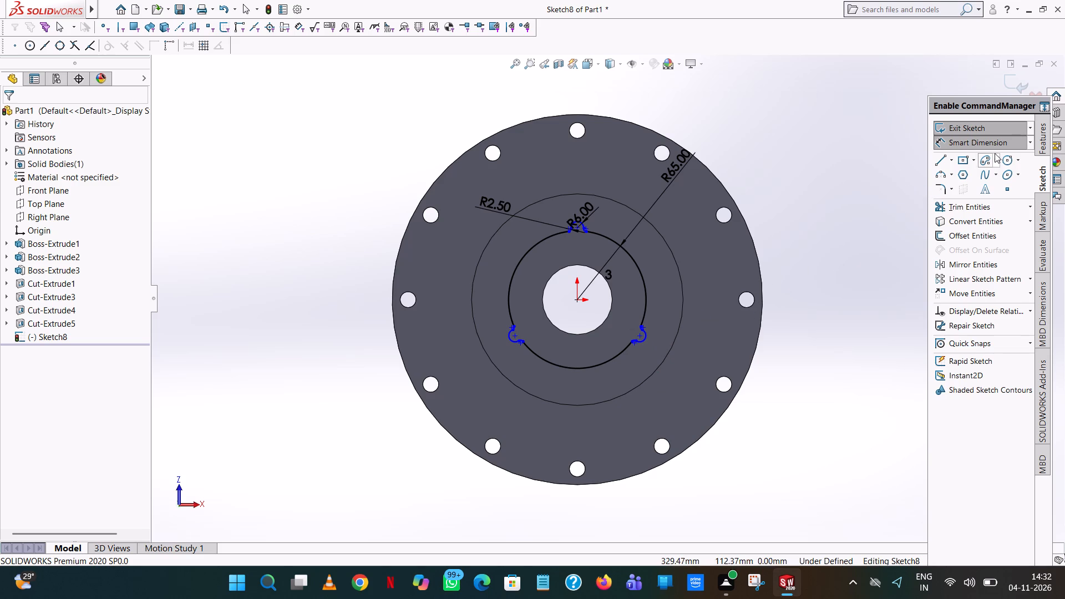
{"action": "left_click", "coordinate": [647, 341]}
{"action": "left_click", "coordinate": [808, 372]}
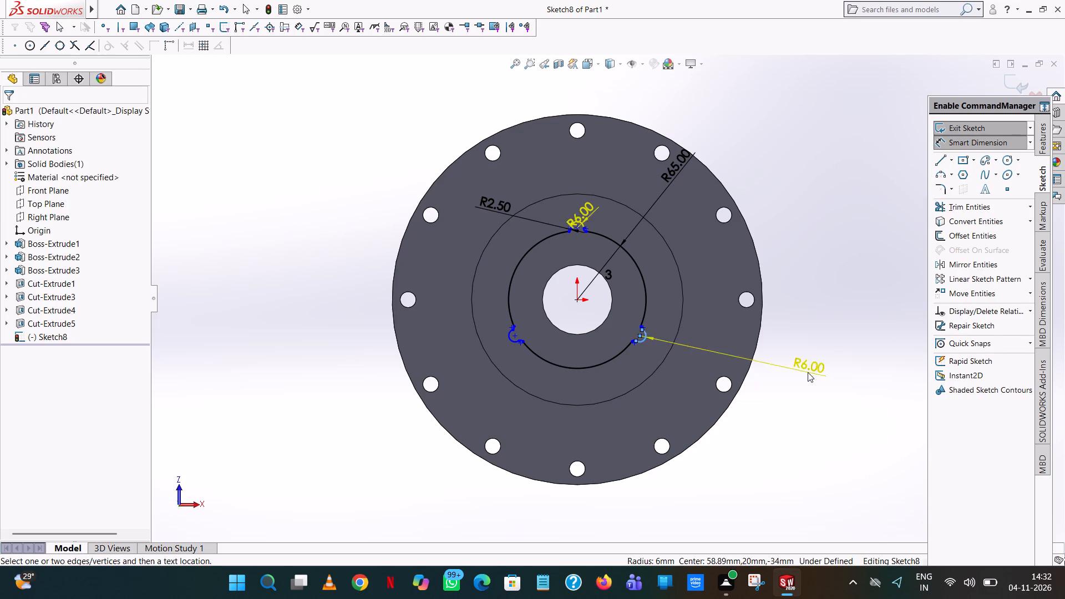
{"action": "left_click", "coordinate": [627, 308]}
Dimension the vertical distance between the origin and the lower-right lobe's centre point, placing it beyond the disc's right edge.
{"action": "scroll", "coordinate": [648, 346], "scroll_direction": "down", "scroll_amount": 3}
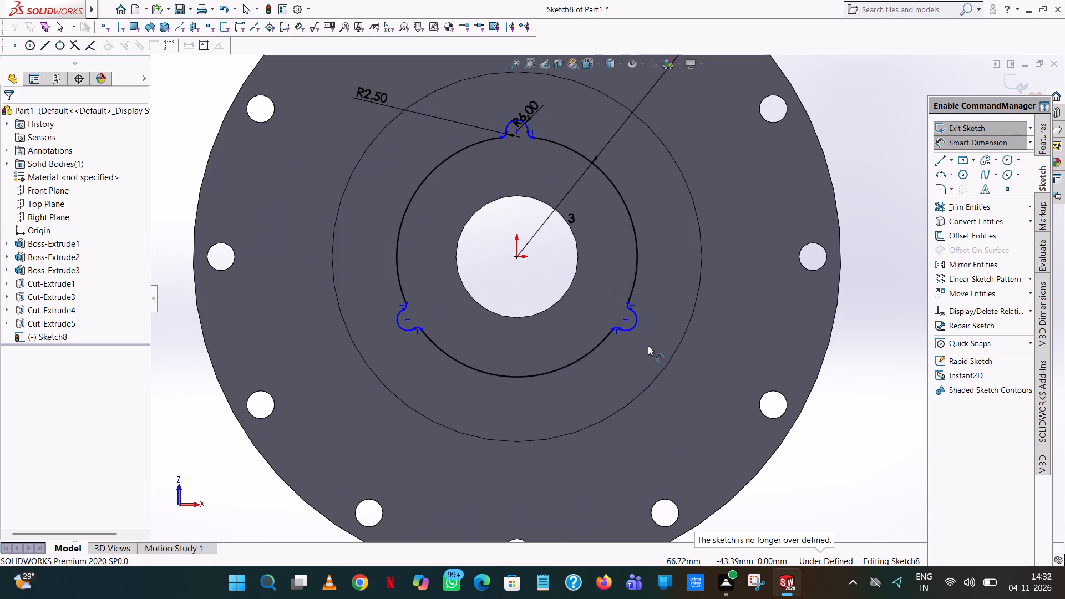
{"action": "left_click", "coordinate": [627, 321]}
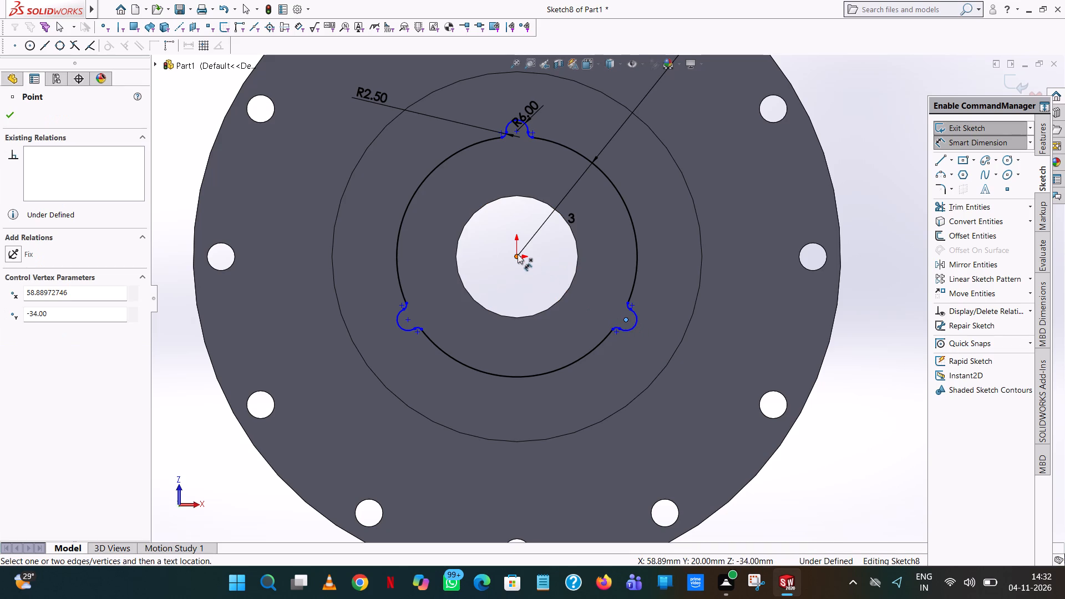
{"action": "left_click", "coordinate": [518, 256]}
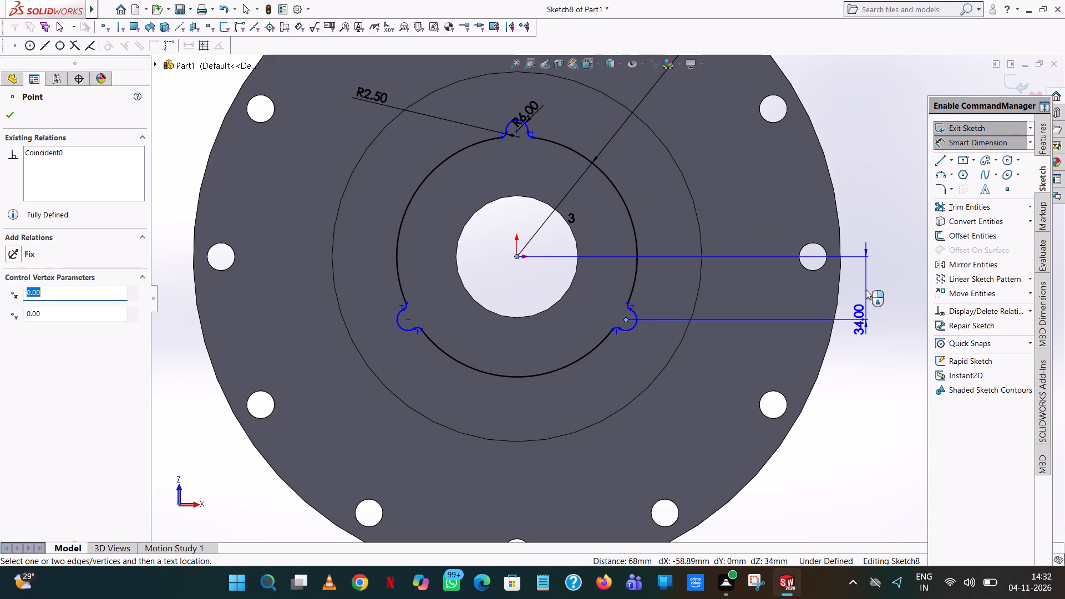
{"action": "left_click", "coordinate": [866, 290]}
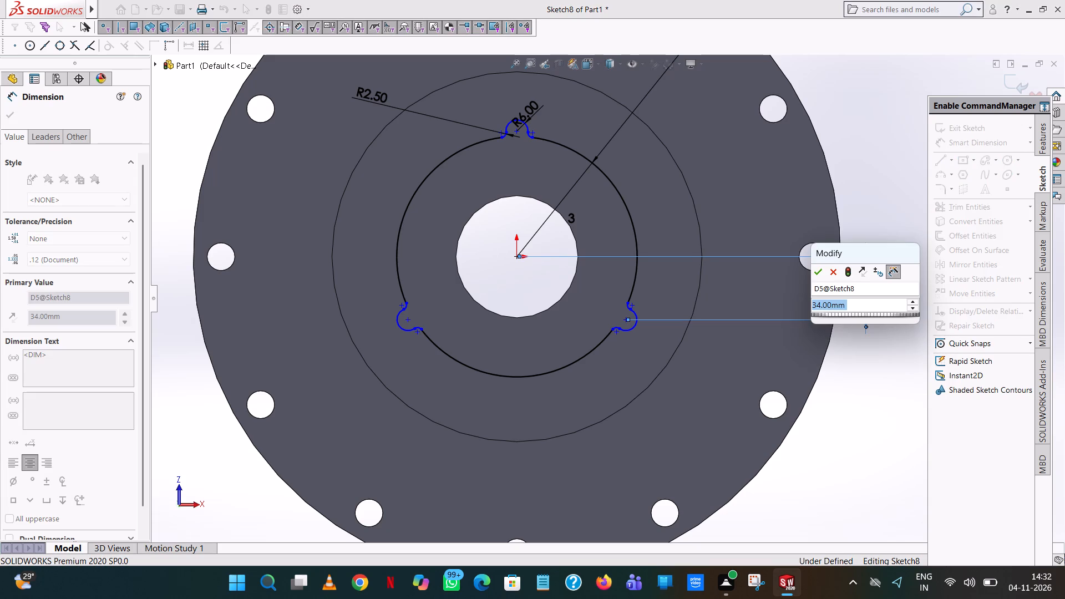
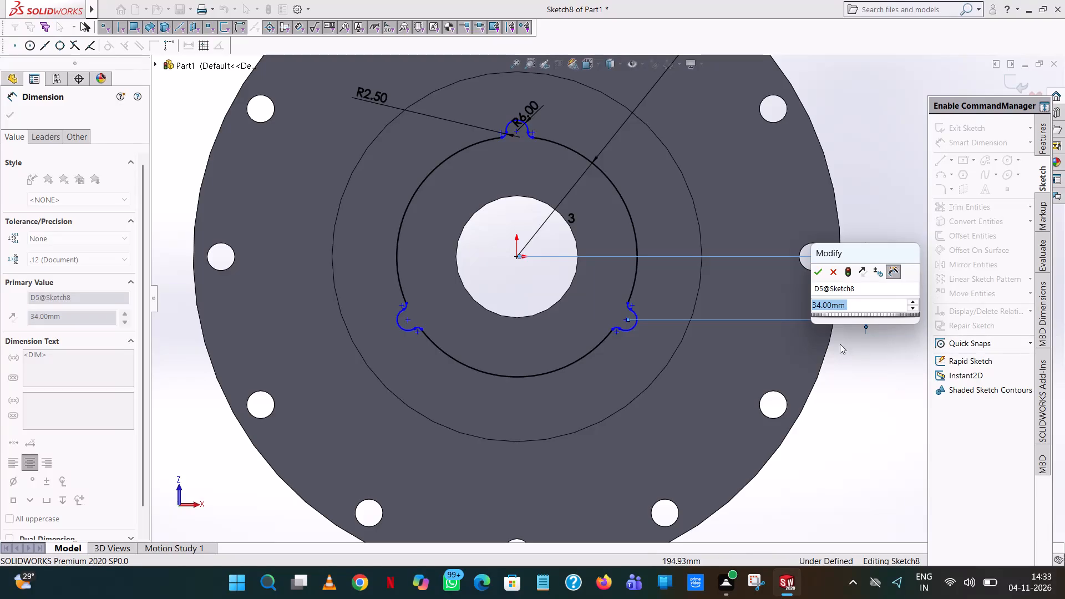
Accept the drawn 34 mm value for the lower-right lobe centre's vertical dimension from the origin.
{"action": "left_click", "coordinate": [822, 271]}
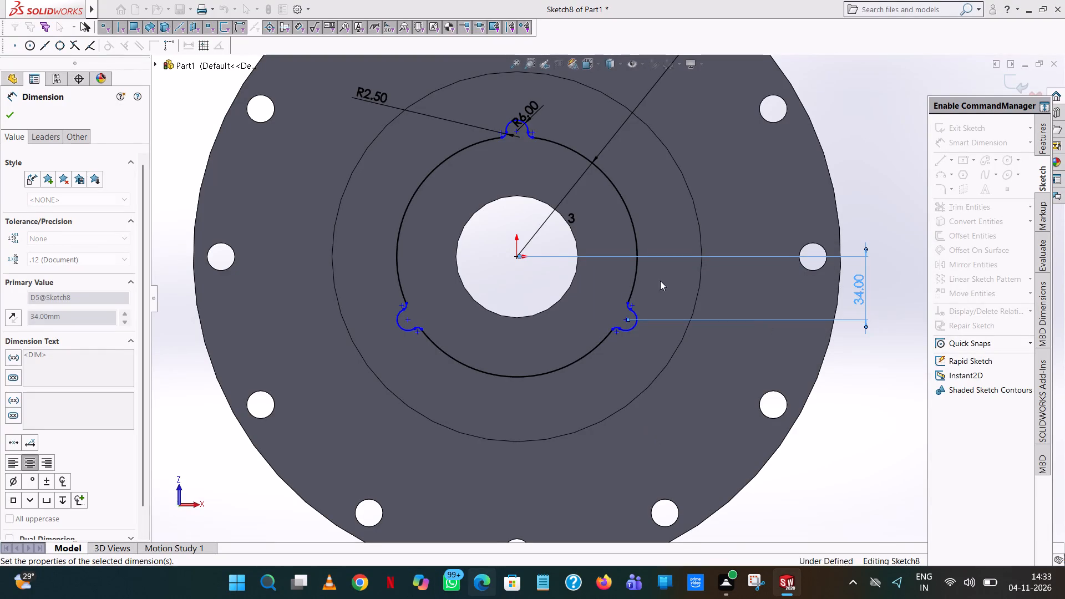
{"action": "left_click", "coordinate": [879, 183]}
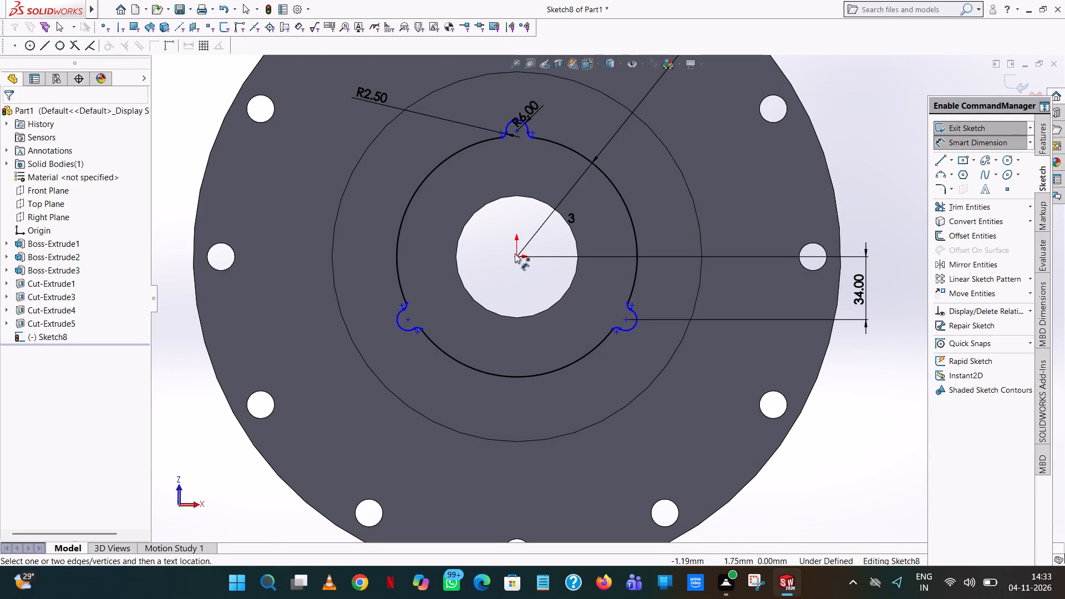
Dimension the horizontal distance between the origin and the lower-left lobe's centre point, keeping its drawn value and placing it below the profile.
{"action": "left_click", "coordinate": [518, 255]}
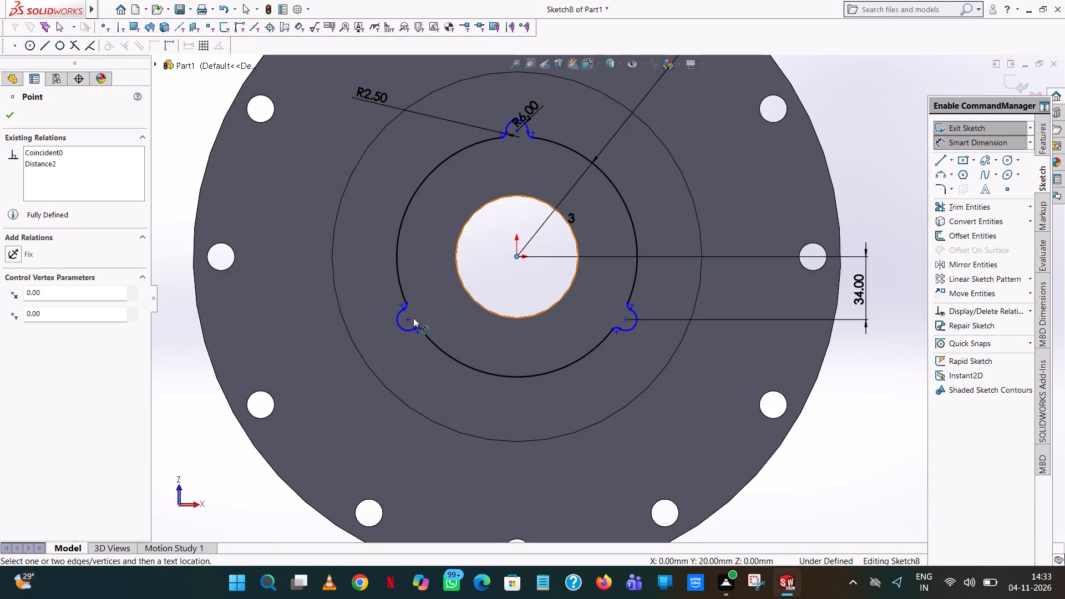
{"action": "left_click", "coordinate": [406, 320]}
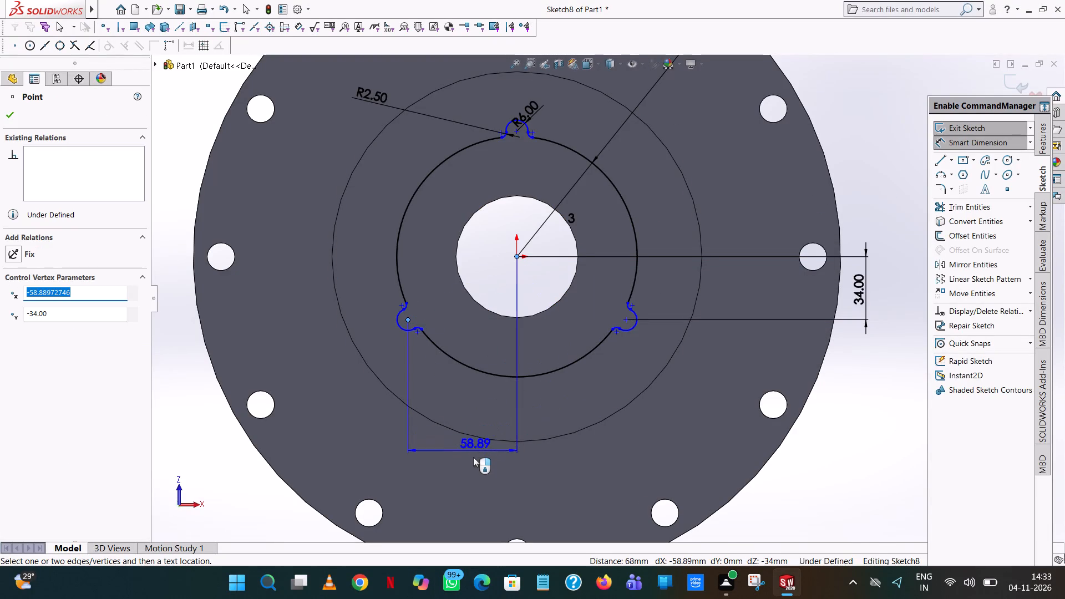
{"action": "left_click", "coordinate": [472, 460]}
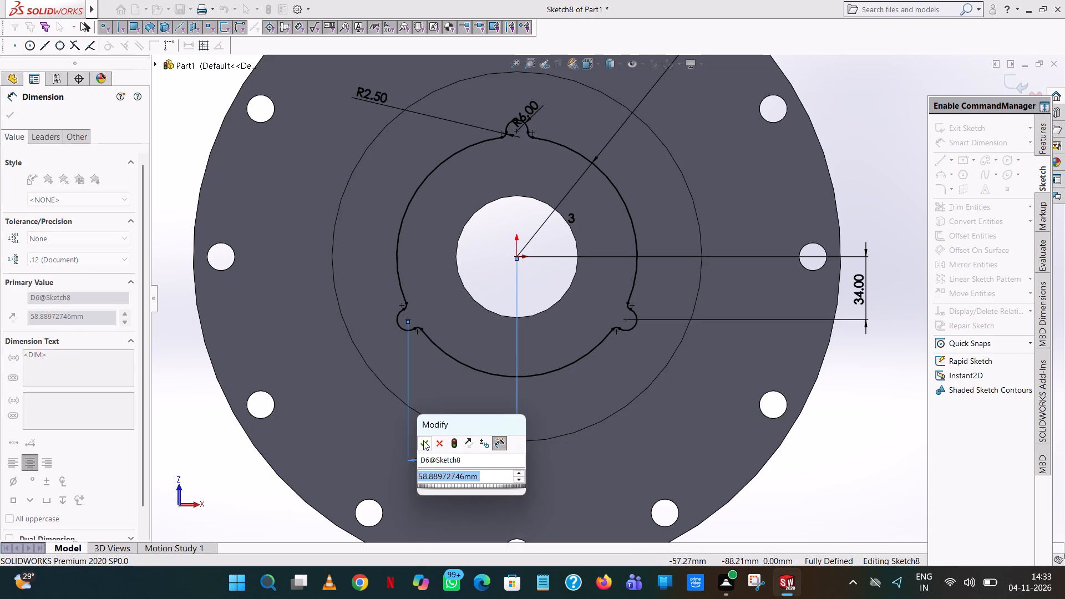
{"action": "left_click", "coordinate": [423, 444]}
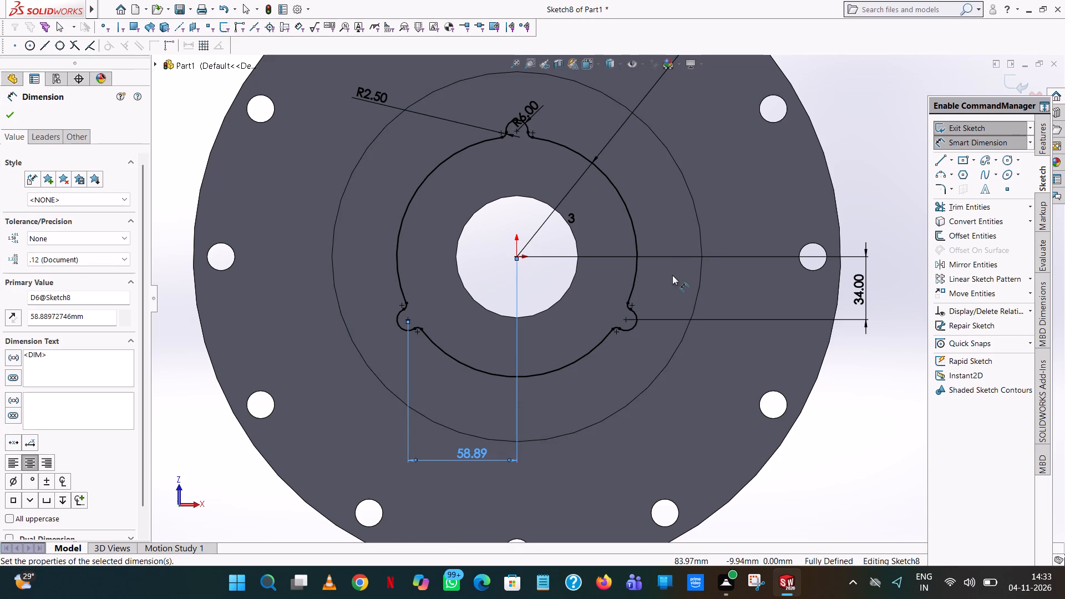
{"action": "left_click", "coordinate": [861, 148]}
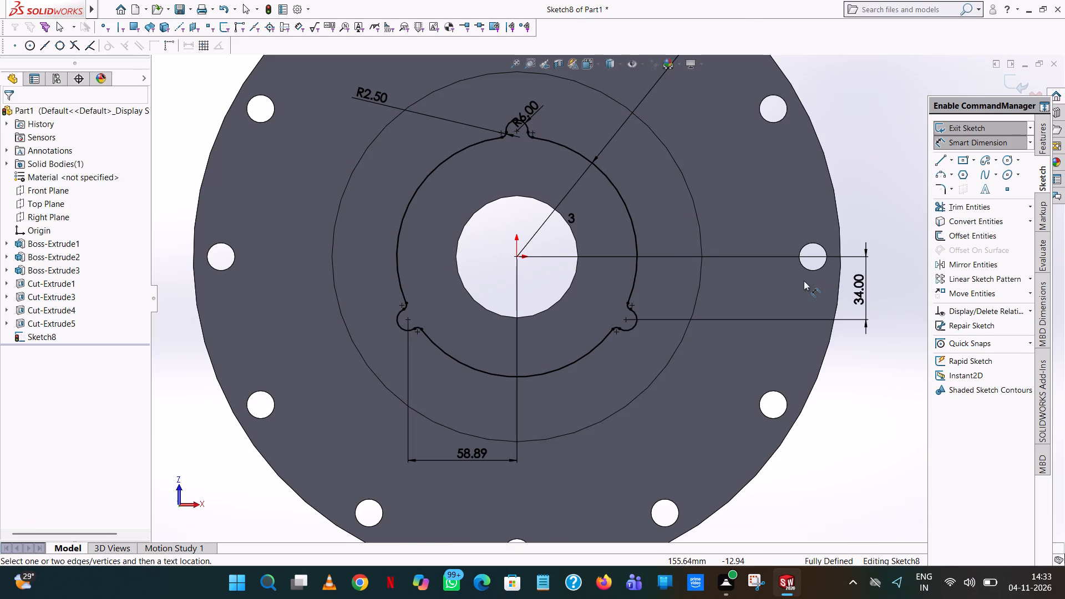
Extrude the three-lobed profile as a 32 mm blind boss in the reversed direction, merged with the existing body.
{"action": "scroll", "coordinate": [804, 281], "scroll_direction": "up", "scroll_amount": 4}
{"action": "scroll", "coordinate": [648, 328], "scroll_direction": "down", "scroll_amount": 1}
{"action": "middle_click_drag", "start_coordinate": [648, 327], "coordinate": [618, 164]}
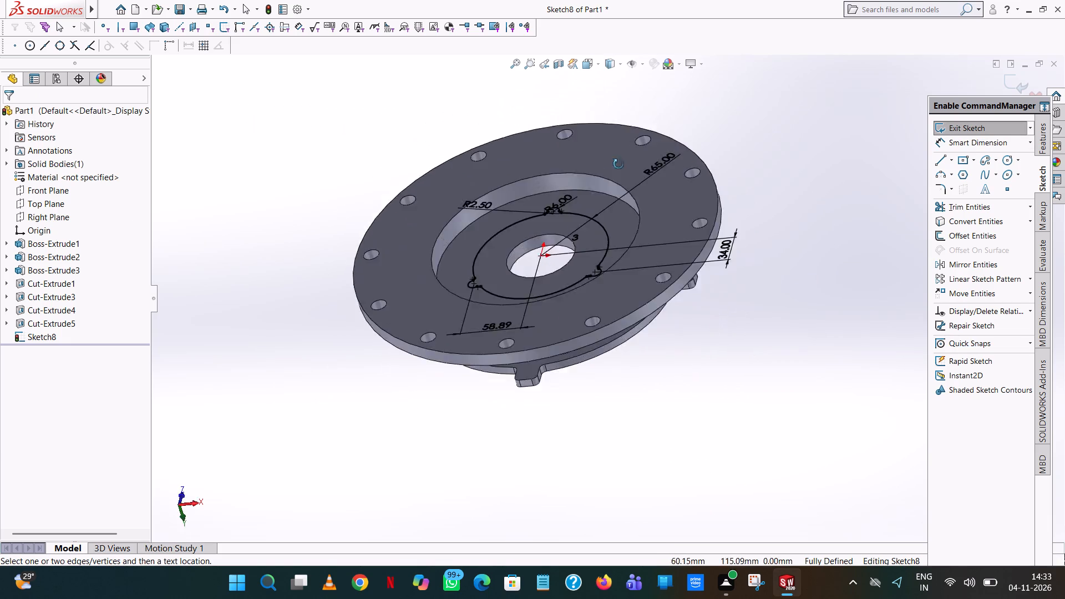
{"action": "middle_click_drag", "start_coordinate": [618, 164], "coordinate": [867, 369]}
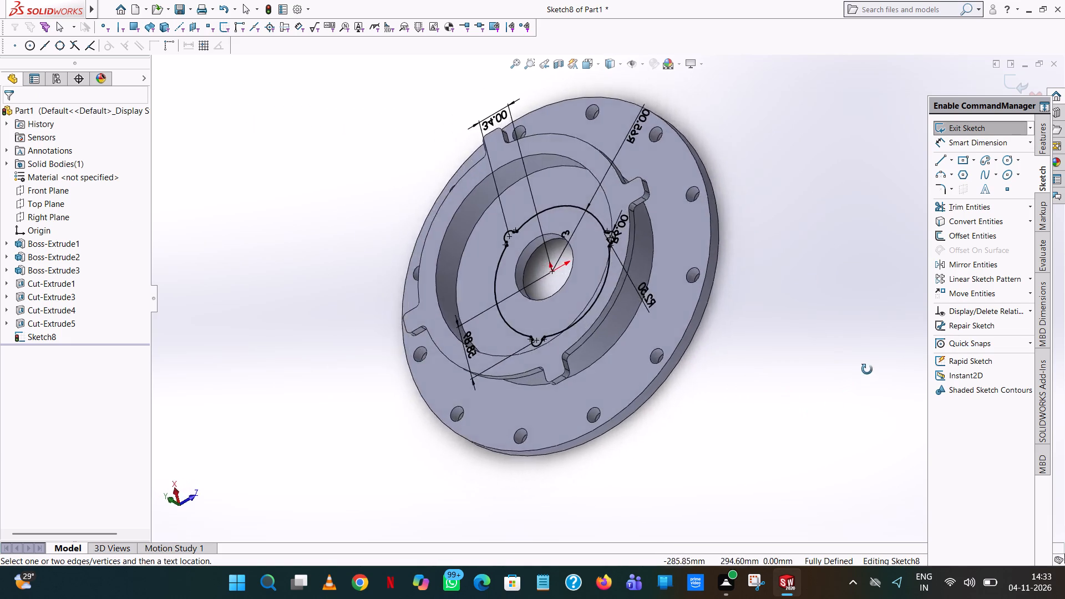
{"action": "middle_click_drag", "start_coordinate": [867, 369], "coordinate": [899, 252]}
{"action": "scroll", "coordinate": [865, 250], "scroll_direction": "up", "scroll_amount": 1}
{"action": "scroll", "coordinate": [915, 251], "scroll_direction": "down", "scroll_amount": 1}
{"action": "left_click", "coordinate": [1040, 133]}
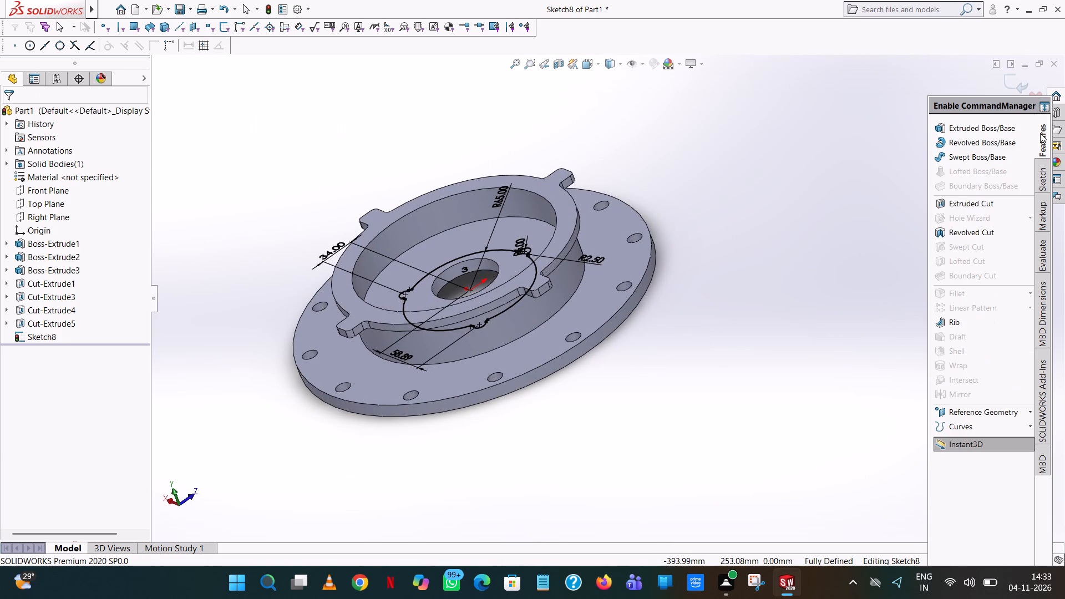
{"action": "left_click", "coordinate": [965, 125]}
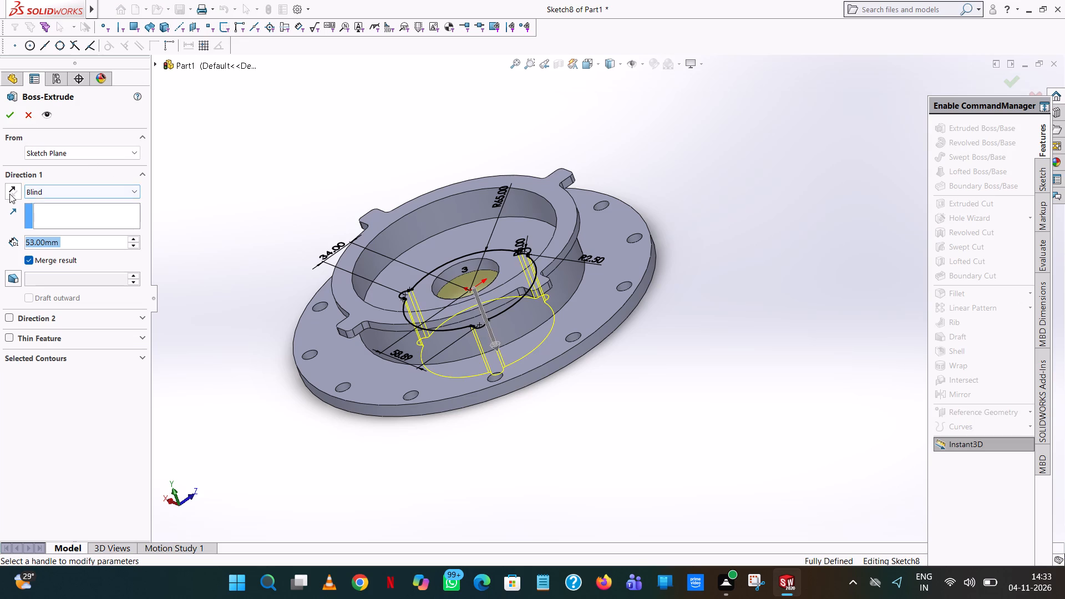
{"action": "left_click", "coordinate": [10, 194]}
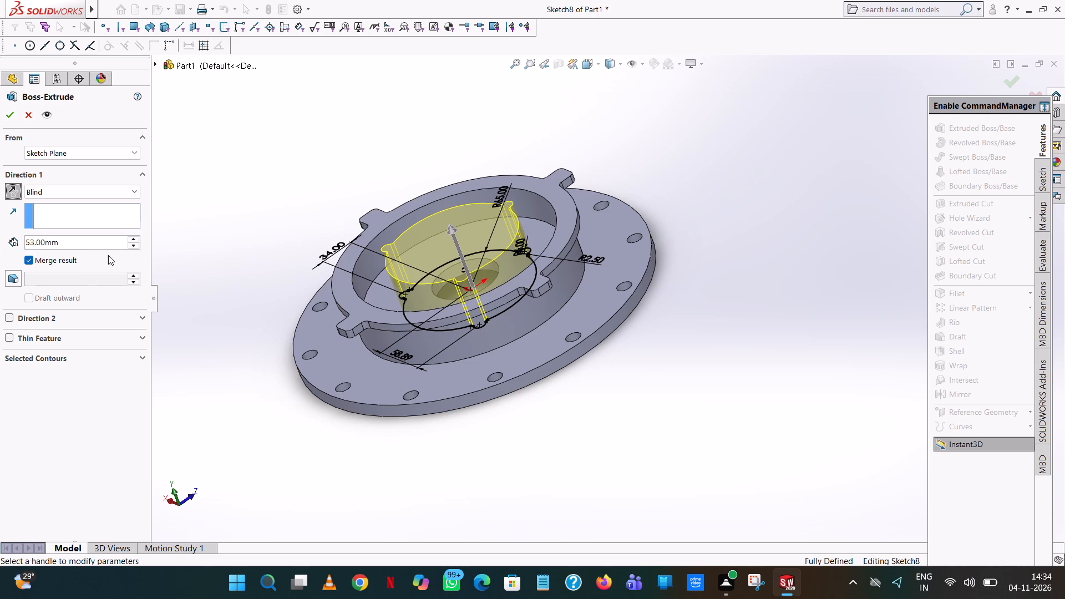
{"action": "double_click", "coordinate": [88, 241]}
{"action": "type", "text": "32"}
{"action": "key", "text": "Return"}
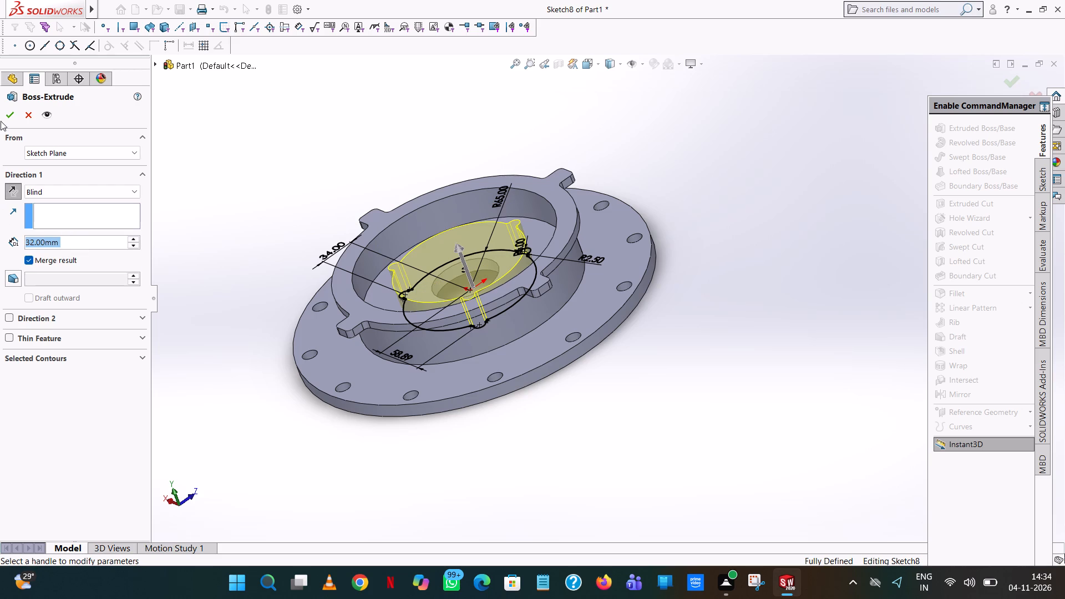
{"action": "left_click", "coordinate": [5, 113]}
{"action": "left_click", "coordinate": [405, 148]}
{"action": "middle_click_drag", "start_coordinate": [405, 145], "coordinate": [407, 148]}
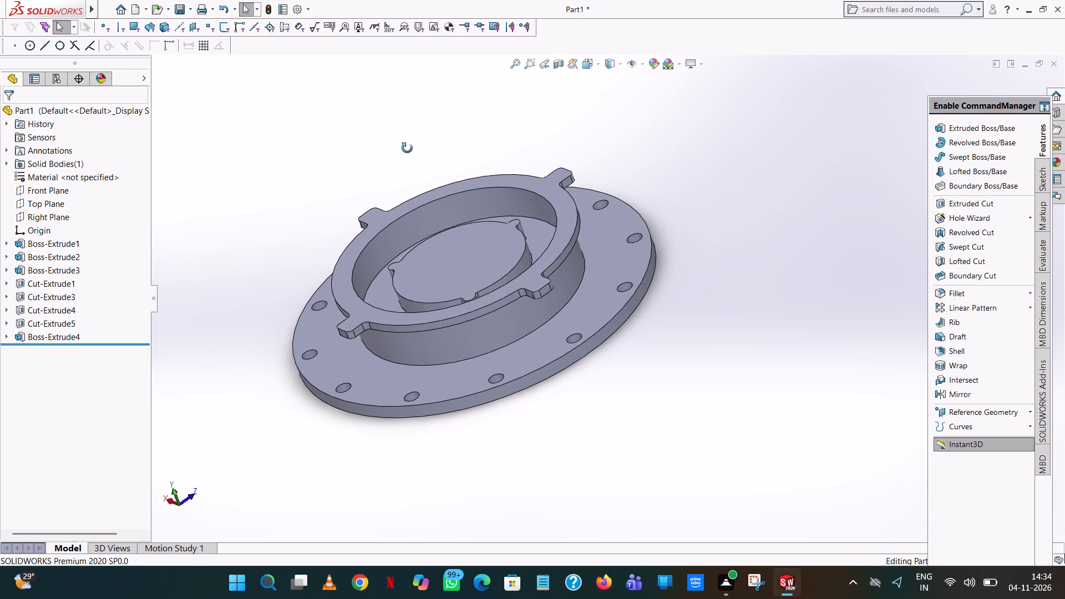
{"action": "middle_click_drag", "start_coordinate": [407, 148], "coordinate": [419, 197]}
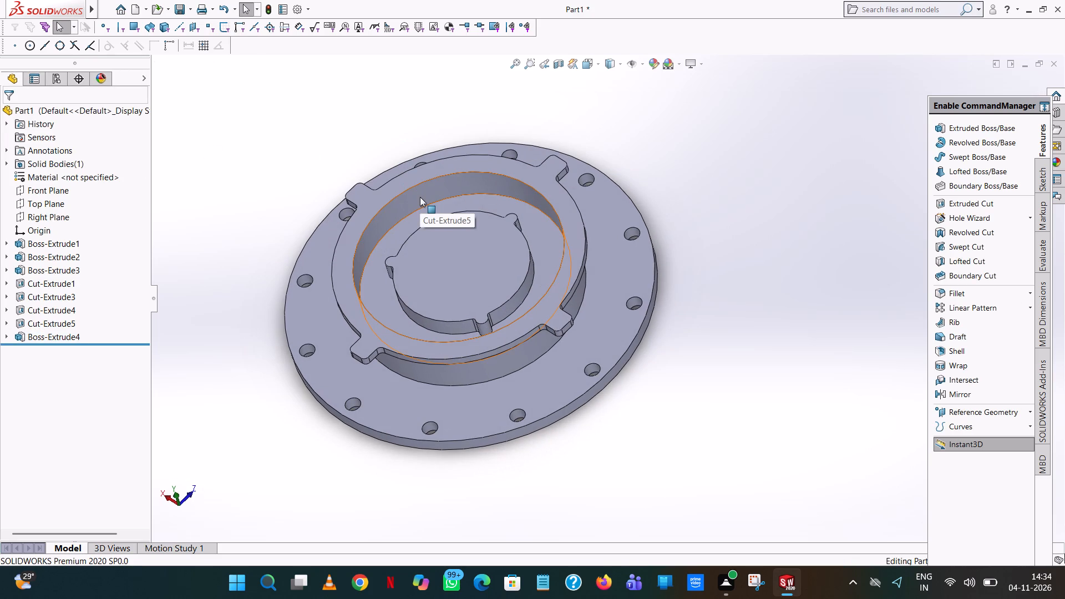
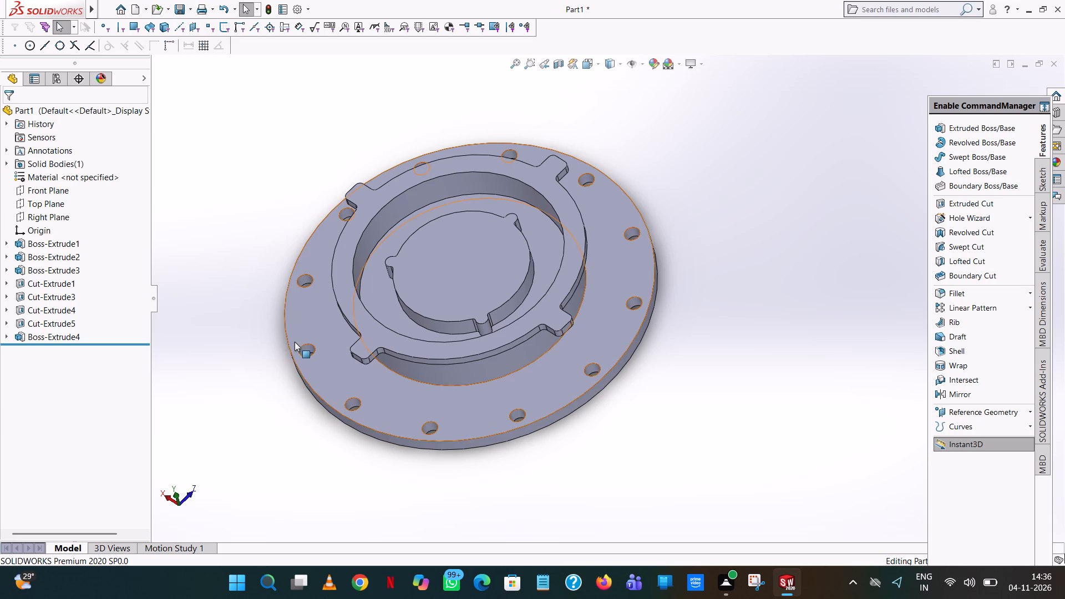
Examine the model from above, the side and below, checking the inner three-lobed boss and the underside.
{"action": "middle_click_drag", "start_coordinate": [712, 217], "coordinate": [712, 207]}
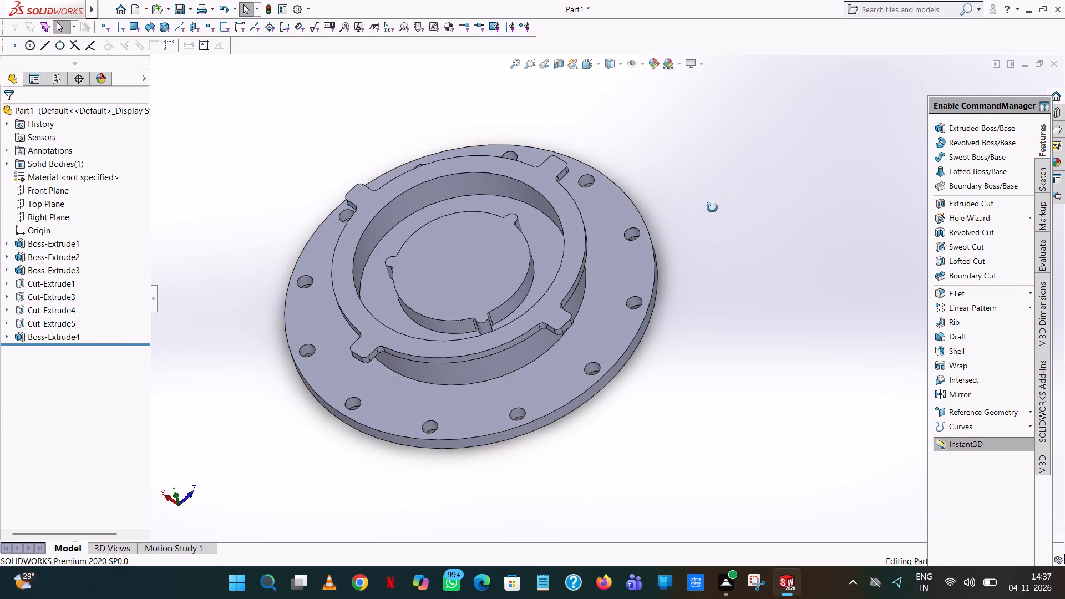
{"action": "middle_click_drag", "start_coordinate": [712, 207], "coordinate": [727, 146]}
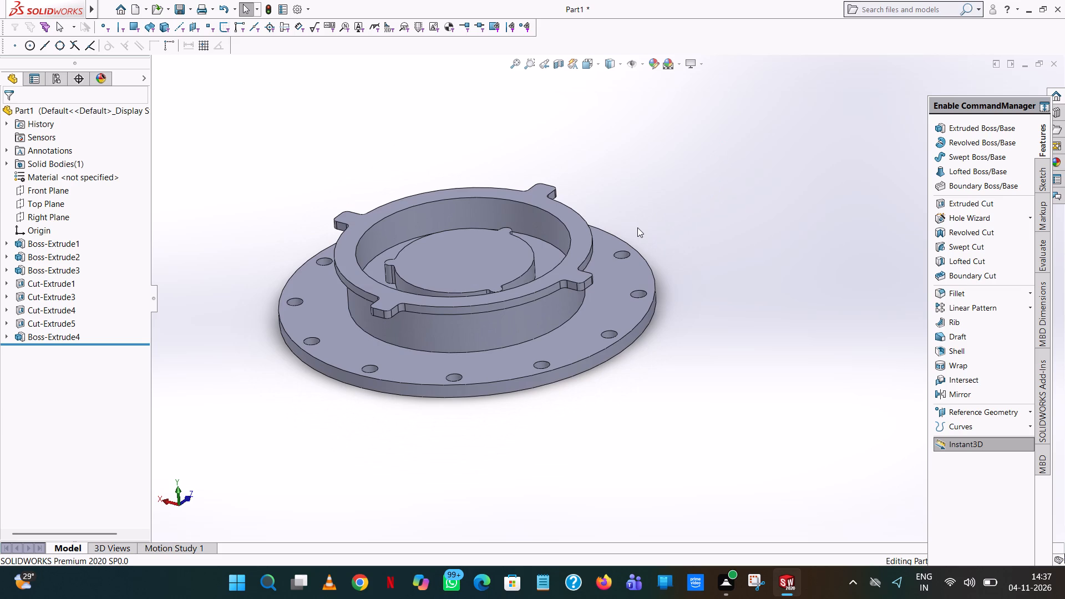
{"action": "middle_click_drag", "start_coordinate": [583, 402], "coordinate": [640, 360]}
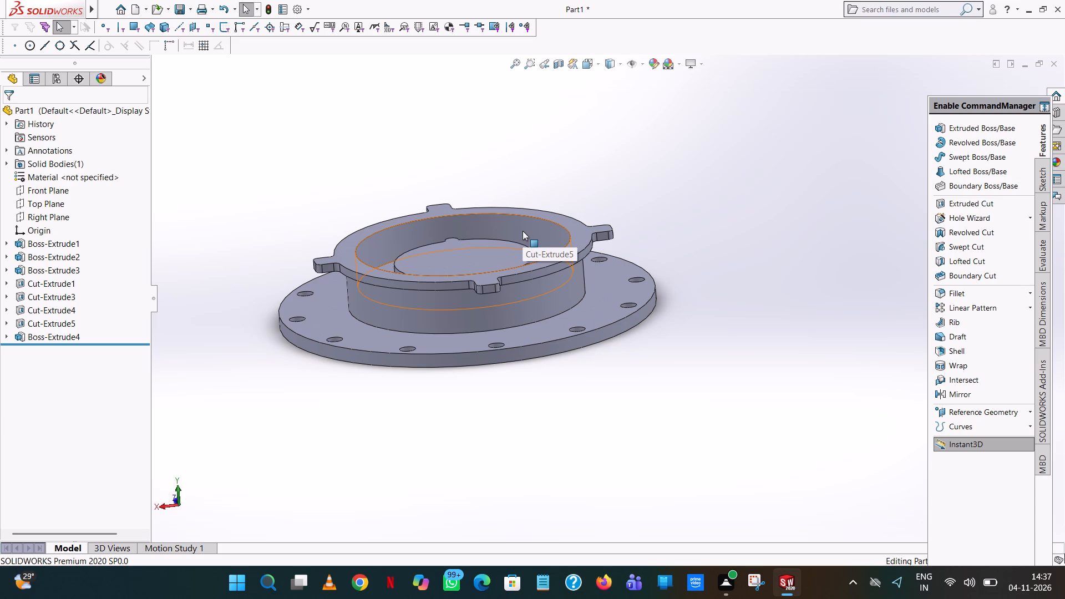
{"action": "middle_click_drag", "start_coordinate": [524, 239], "coordinate": [545, 316]}
{"action": "scroll", "coordinate": [545, 316], "scroll_direction": "down", "scroll_amount": 1}
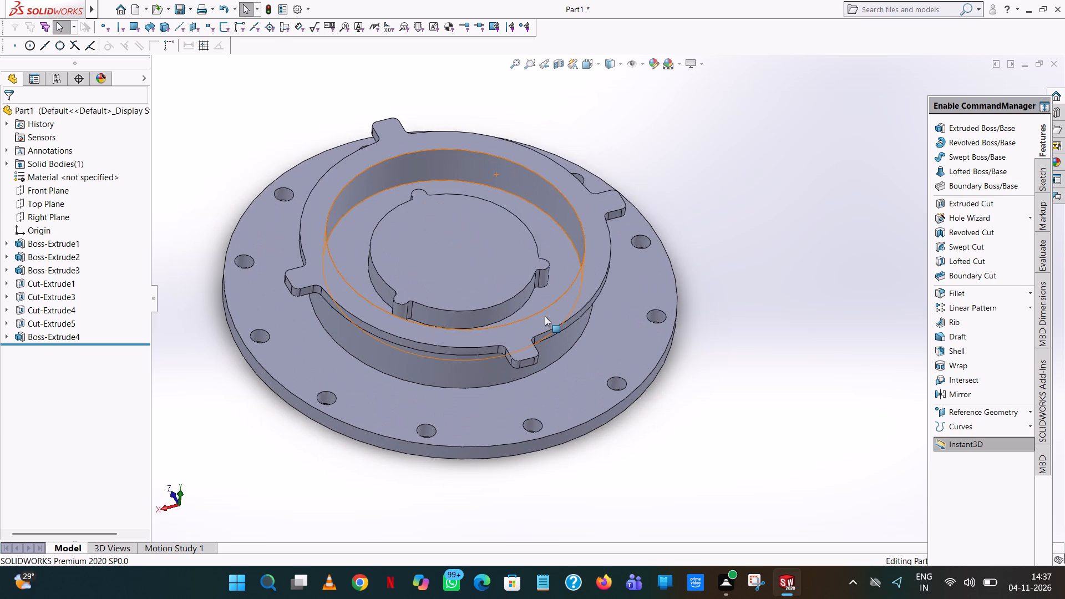
{"action": "middle_click_drag", "start_coordinate": [520, 352], "coordinate": [605, 408]}
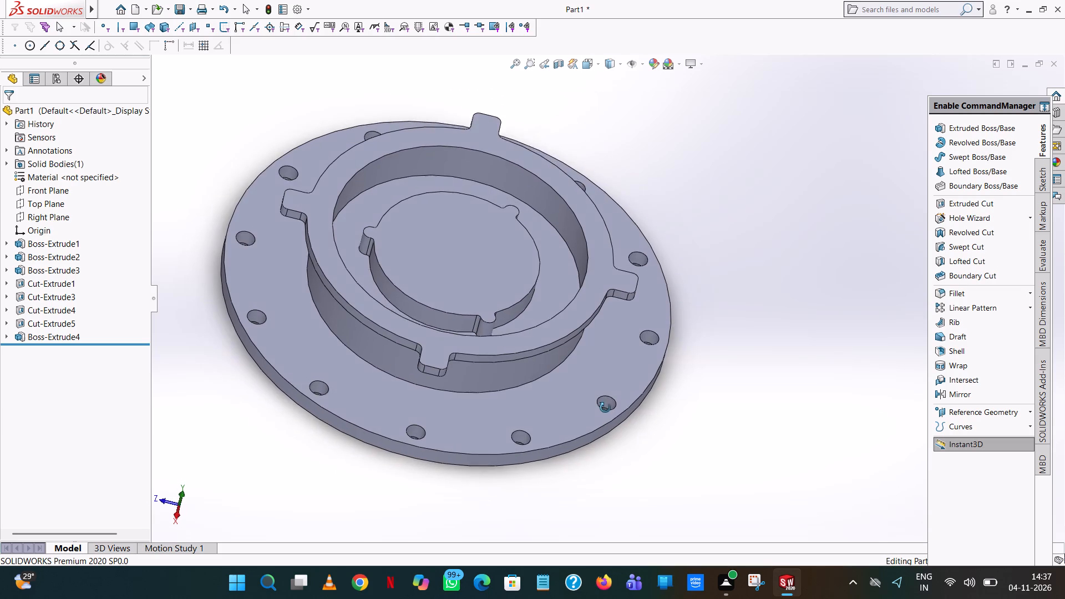
{"action": "middle_click_drag", "start_coordinate": [605, 408], "coordinate": [597, 358]}
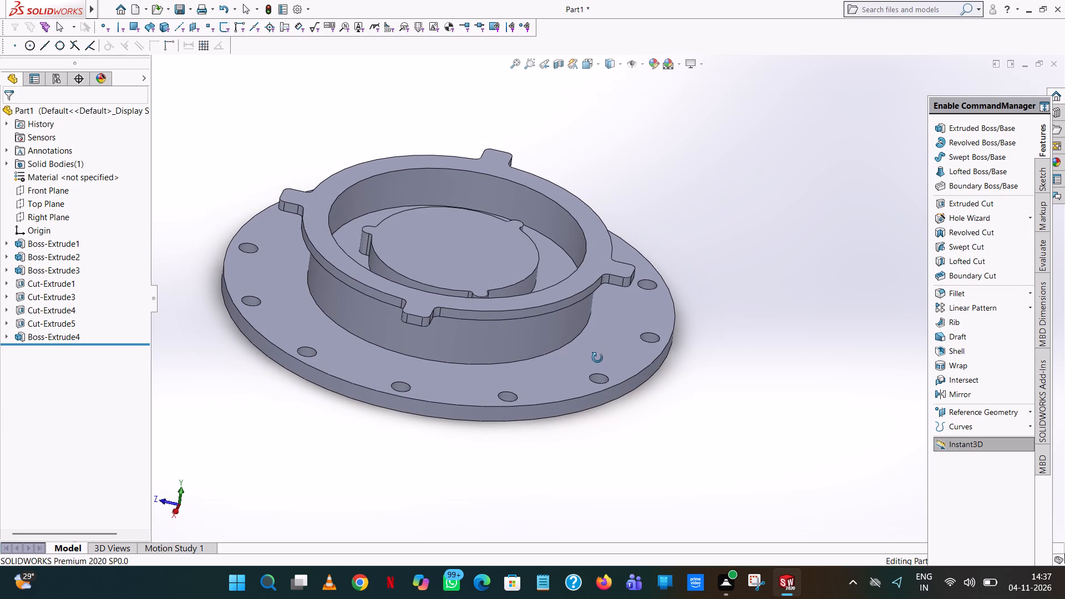
{"action": "middle_click_drag", "start_coordinate": [597, 358], "coordinate": [621, 217]}
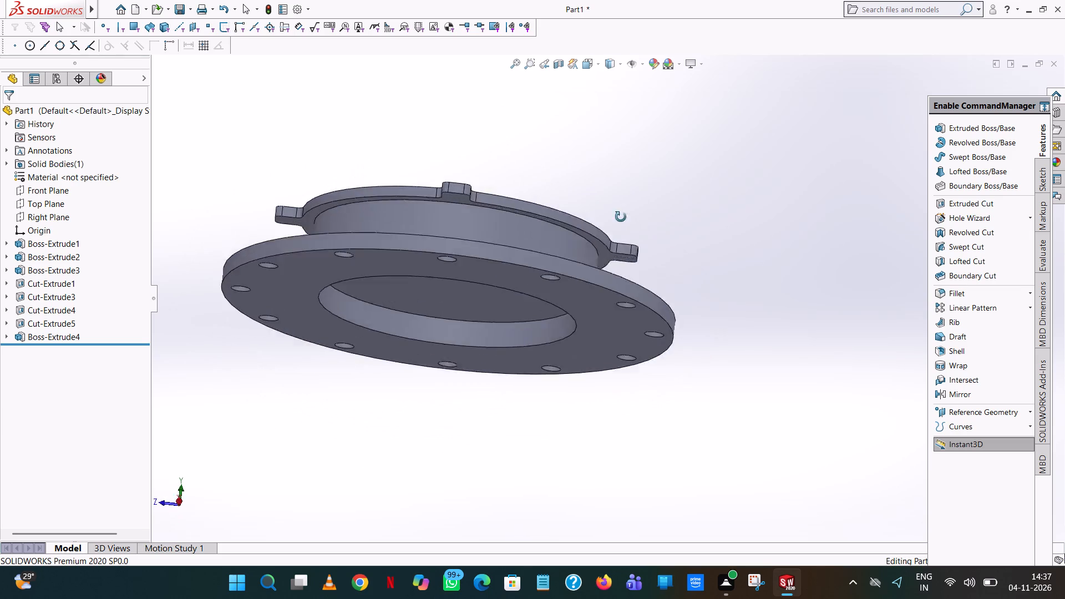
{"action": "middle_click_drag", "start_coordinate": [621, 217], "coordinate": [630, 511]}
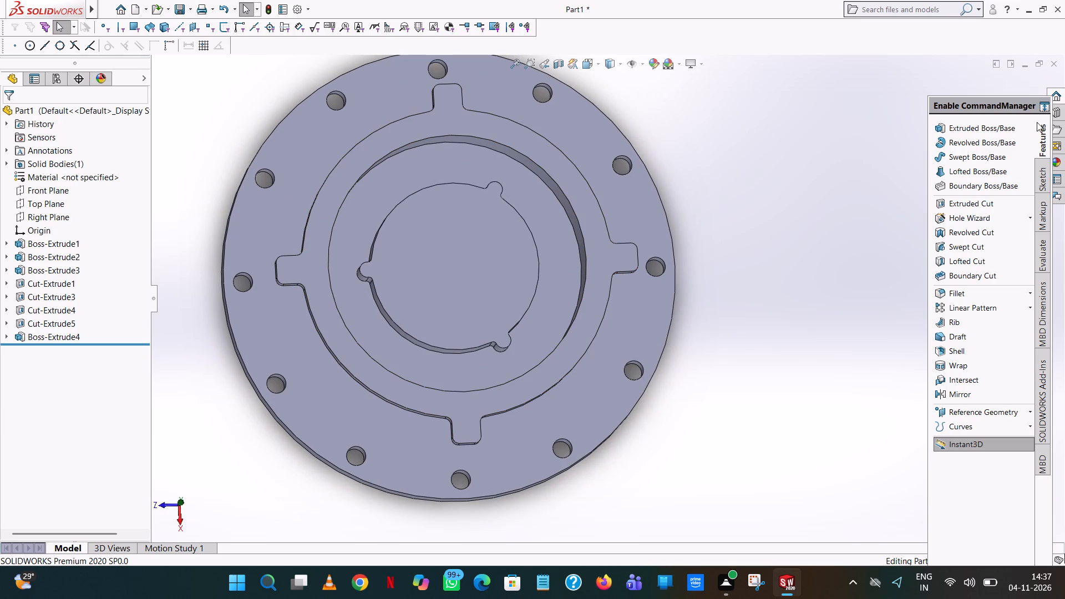
Start an extruded cut on the three-lobed boss's top face and sketch an origin-centred circle with a 60 mm radius.
{"action": "left_click", "coordinate": [977, 205]}
{"action": "left_click", "coordinate": [442, 243]}
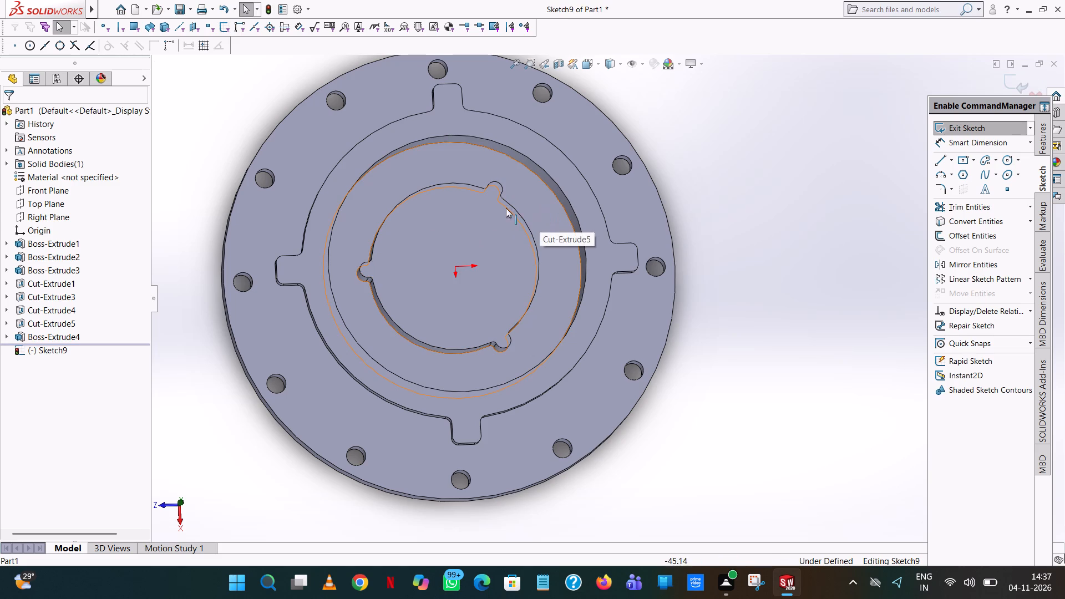
{"action": "left_click", "coordinate": [1003, 162]}
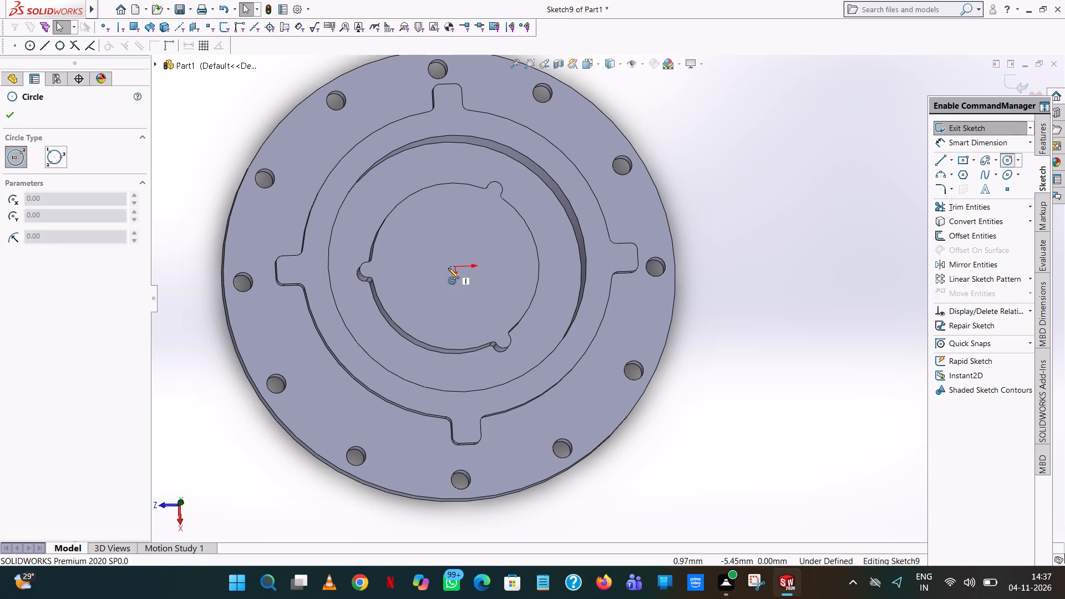
{"action": "left_click", "coordinate": [454, 267]}
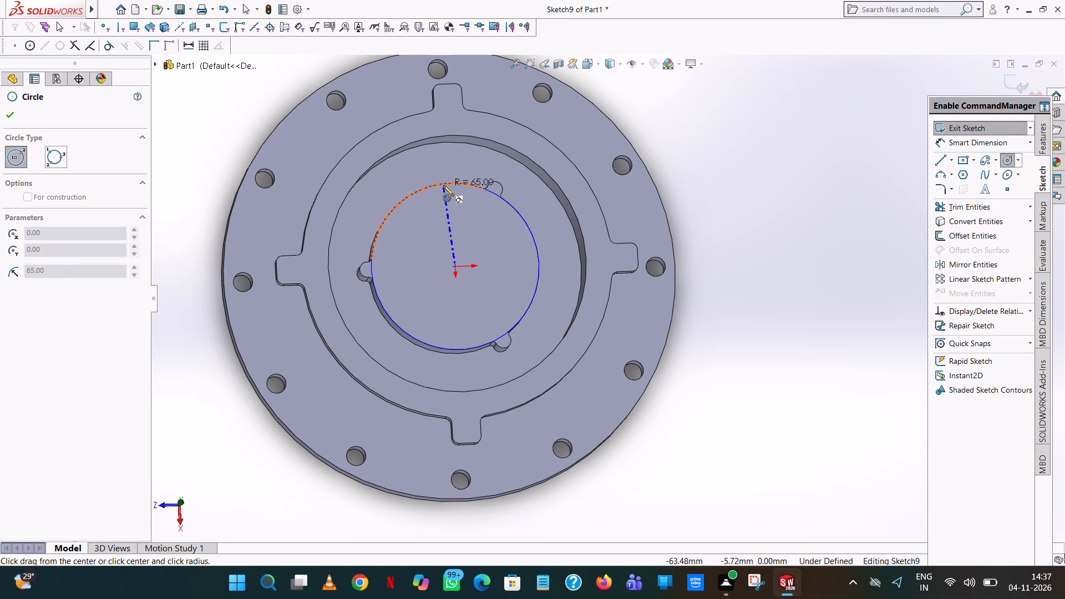
{"action": "left_click", "coordinate": [447, 202]}
{"action": "type", "text": "120"}
{"action": "key", "text": "Return"}
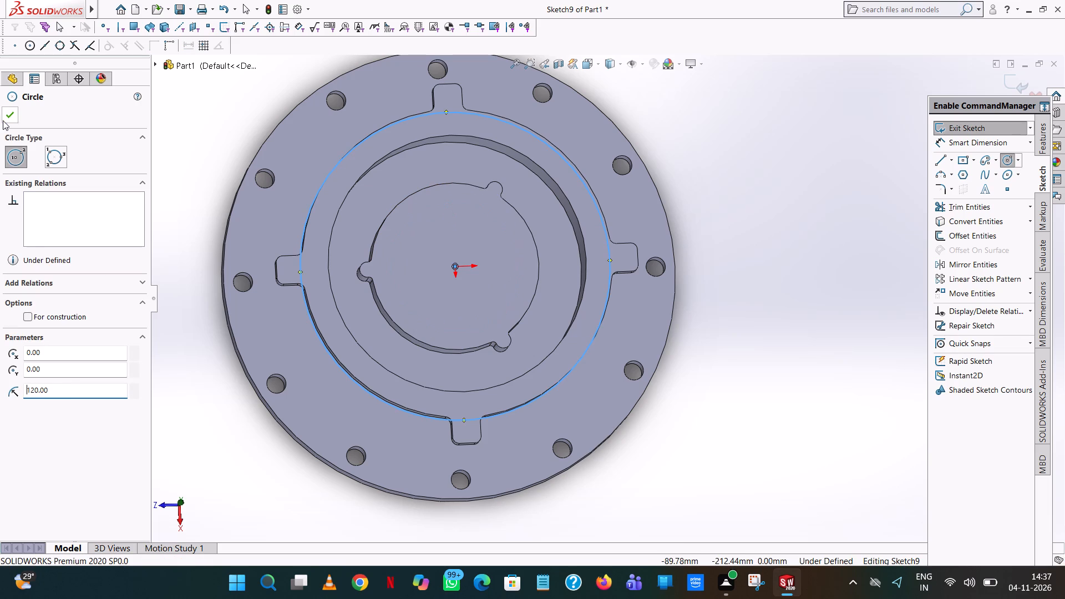
{"action": "left_click", "coordinate": [68, 392]}
{"action": "type", "text": "/2"}
{"action": "key", "text": "Return"}
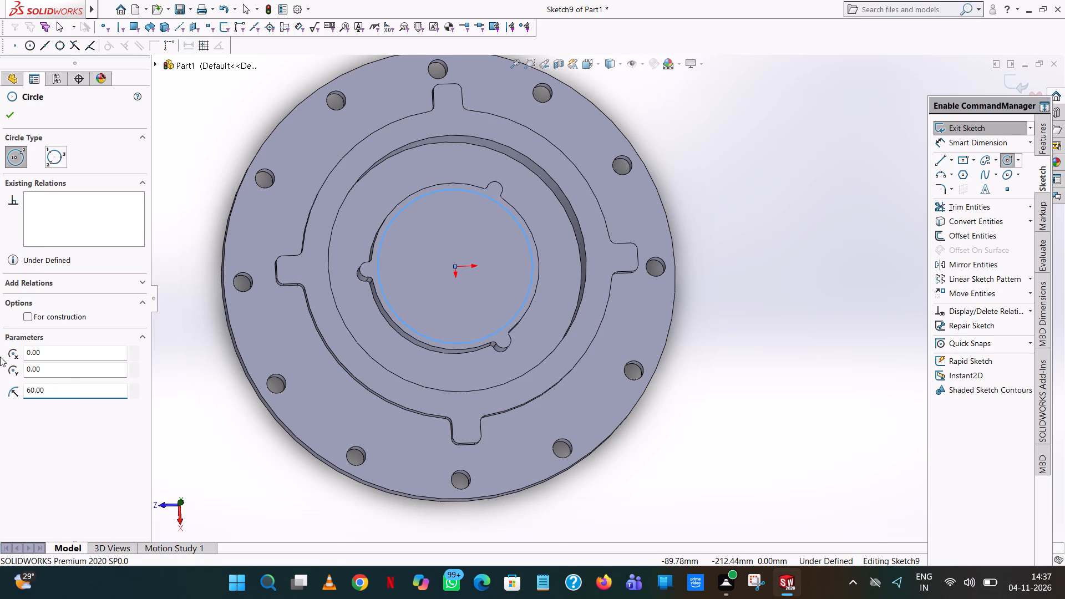
{"action": "left_click", "coordinate": [4, 114]}
{"action": "left_click", "coordinate": [851, 189]}
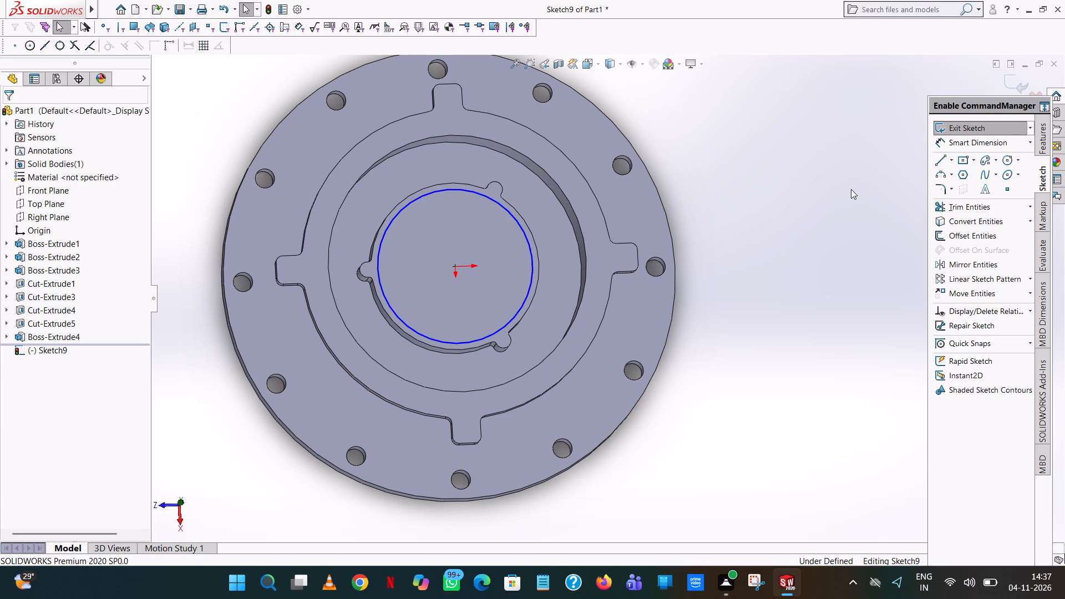
Dimension the circle's diameter at 120 mm, placing the dimension outside the base disc.
{"action": "left_click", "coordinate": [1049, 134]}
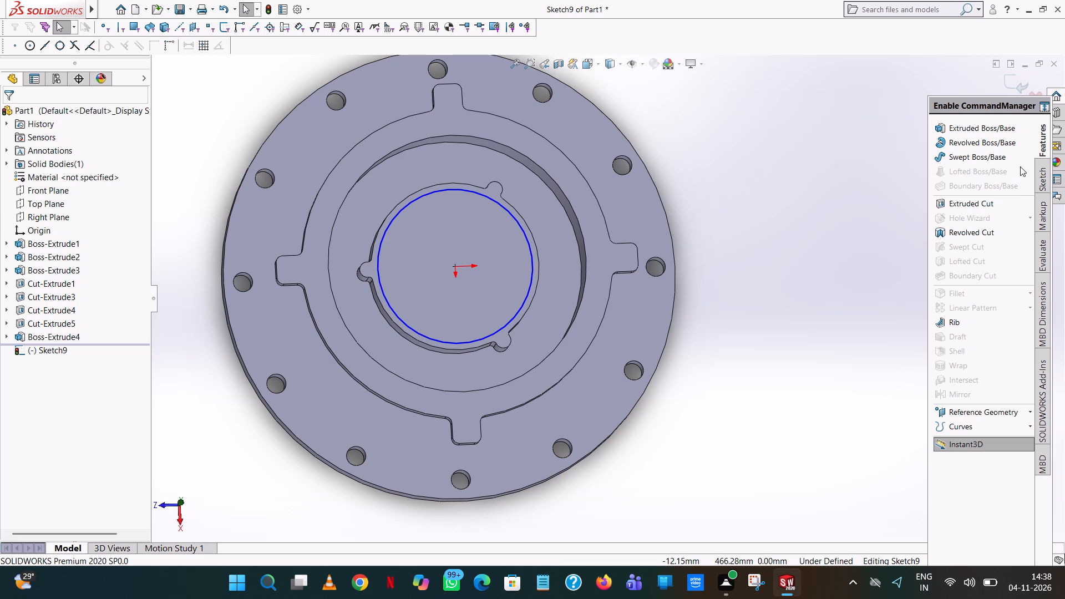
{"action": "left_click", "coordinate": [1044, 182]}
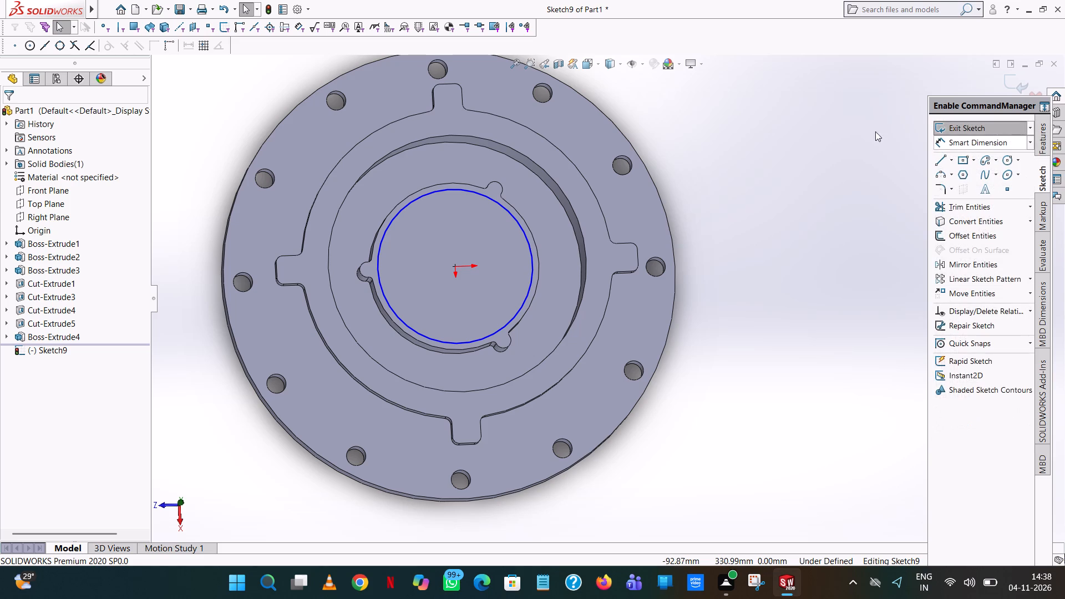
{"action": "left_click", "coordinate": [965, 145]}
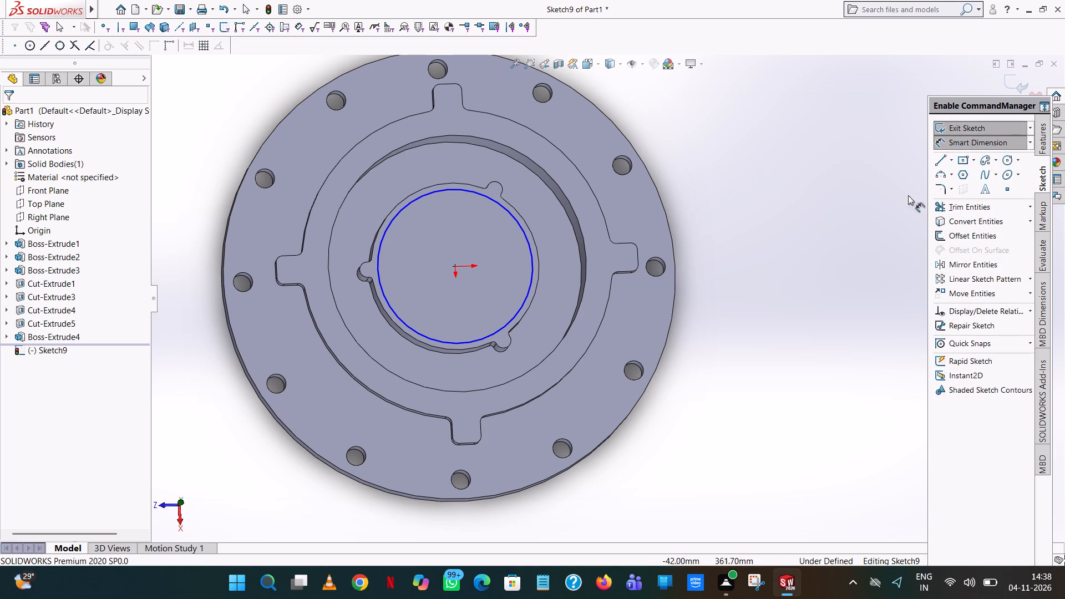
{"action": "left_click", "coordinate": [497, 203]}
{"action": "left_click", "coordinate": [805, 191]}
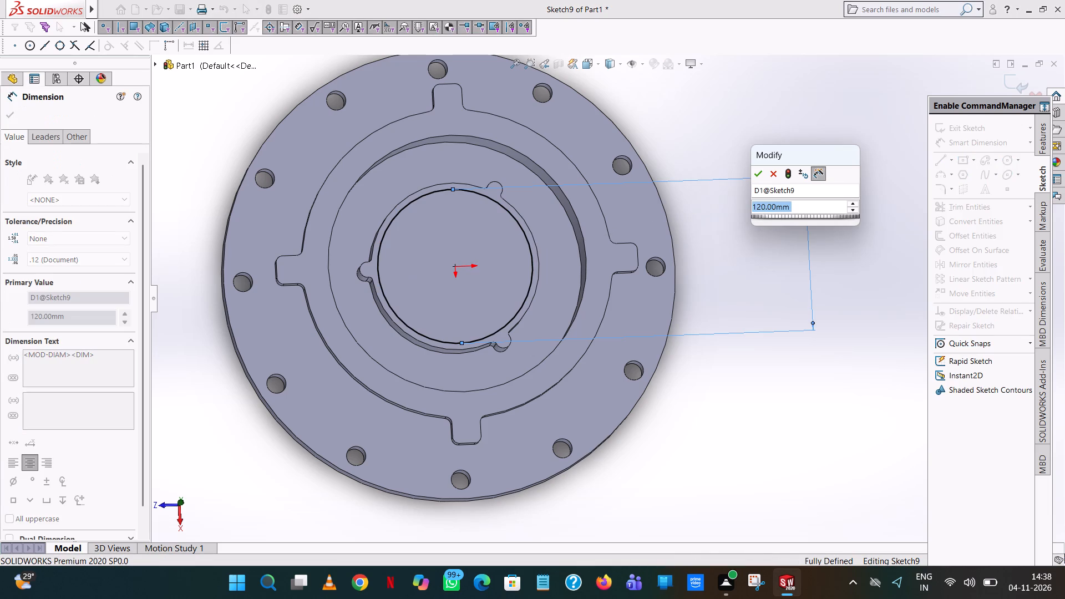
{"action": "left_click", "coordinate": [761, 179]}
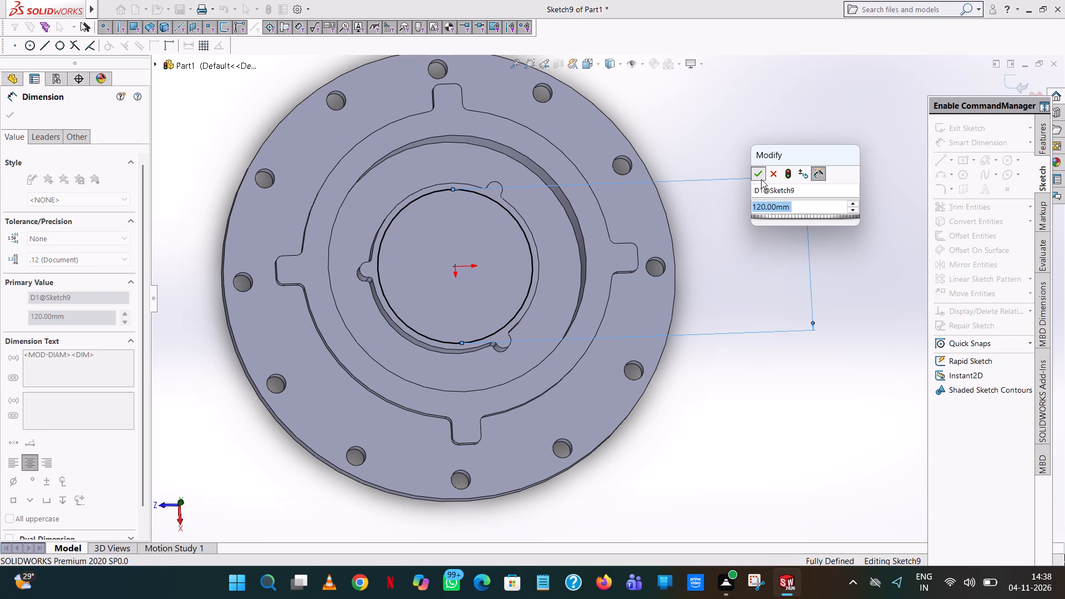
{"action": "left_click", "coordinate": [769, 136]}
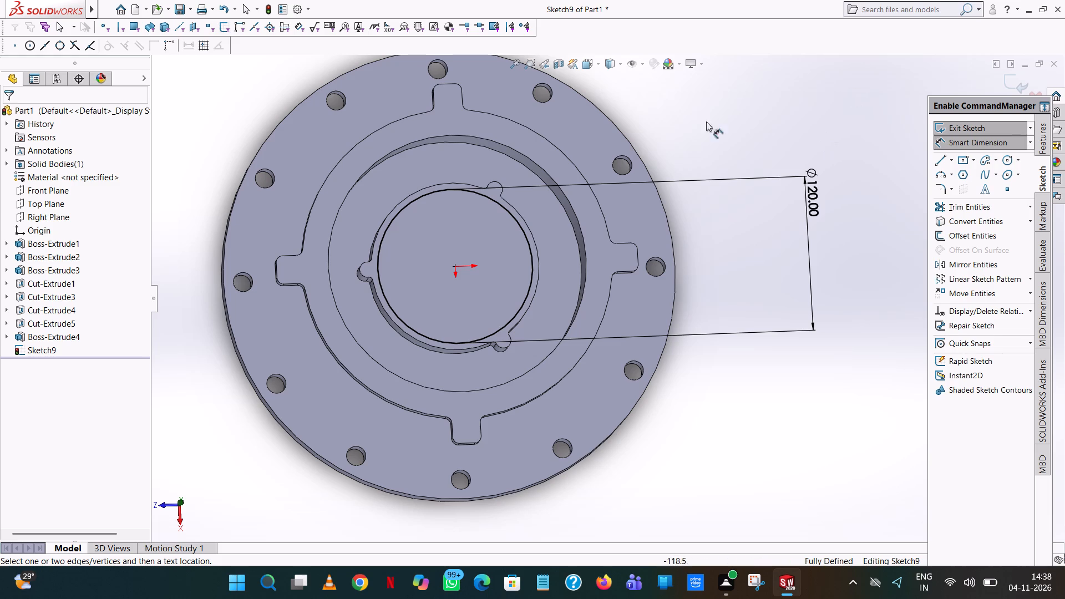
{"action": "left_click", "coordinate": [728, 124]}
Cut the circle as a 62 mm blind extruded cut down through the inner boss and the floor beneath it.
{"action": "left_click", "coordinate": [1045, 134]}
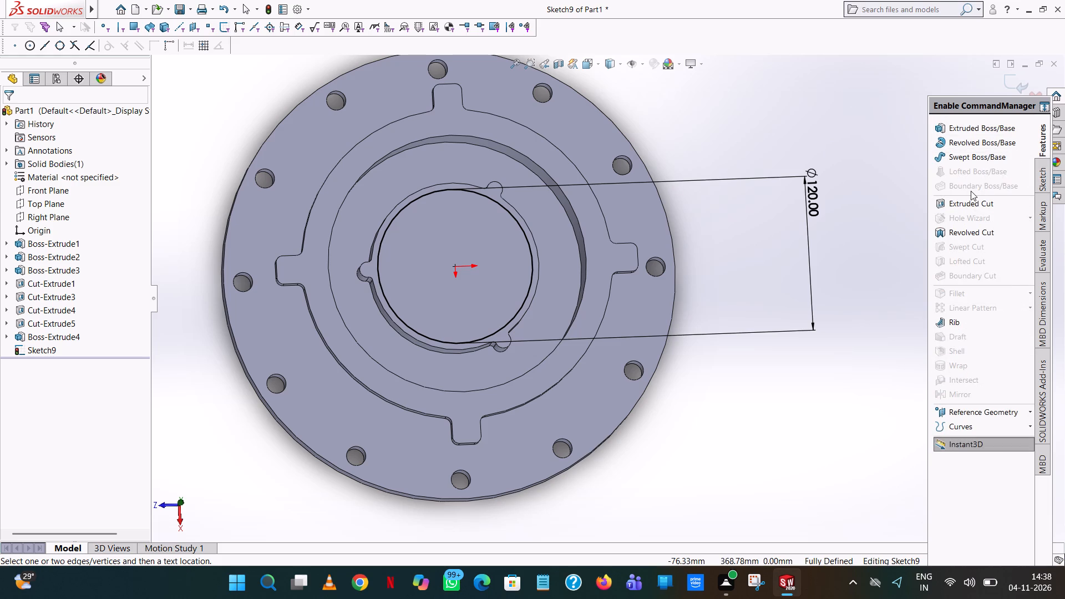
{"action": "left_click", "coordinate": [965, 201]}
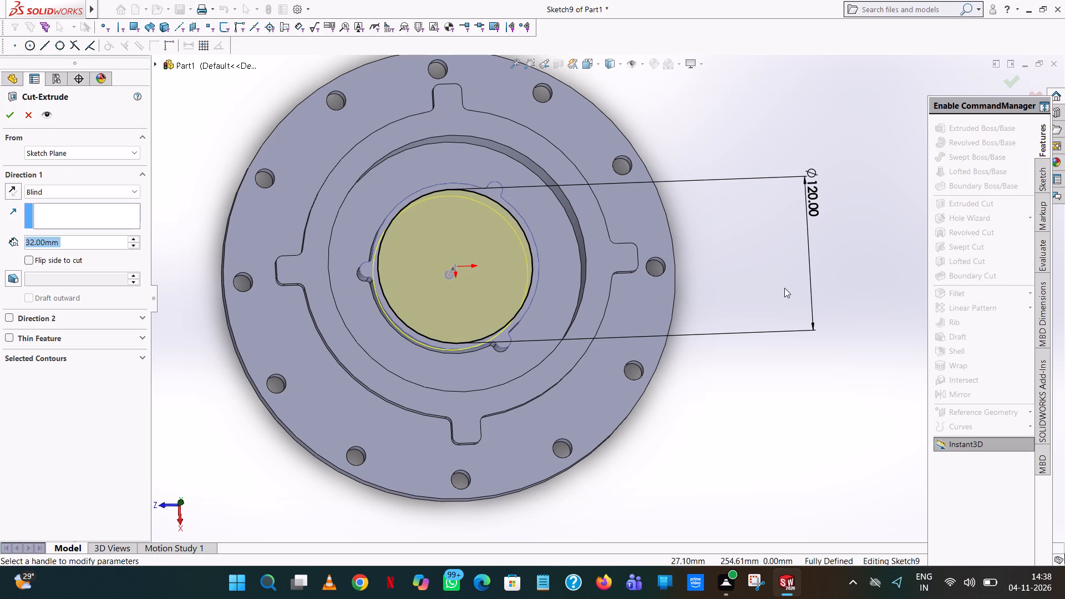
{"action": "middle_click_drag", "start_coordinate": [781, 286], "coordinate": [784, 97]}
{"action": "middle_click", "coordinate": [780, 38]}
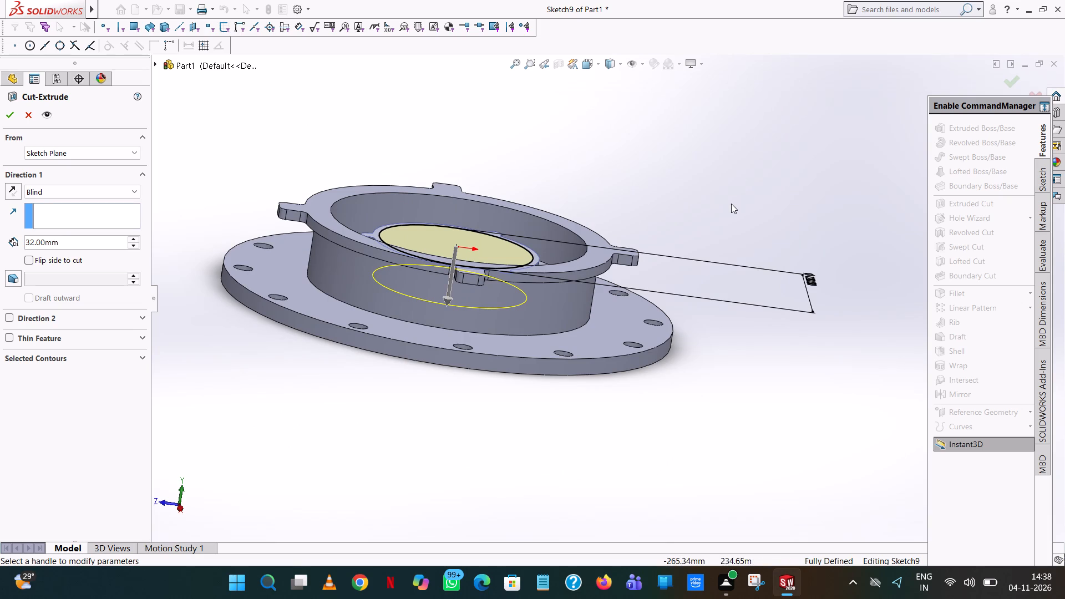
{"action": "middle_click_drag", "start_coordinate": [731, 204], "coordinate": [743, 153]}
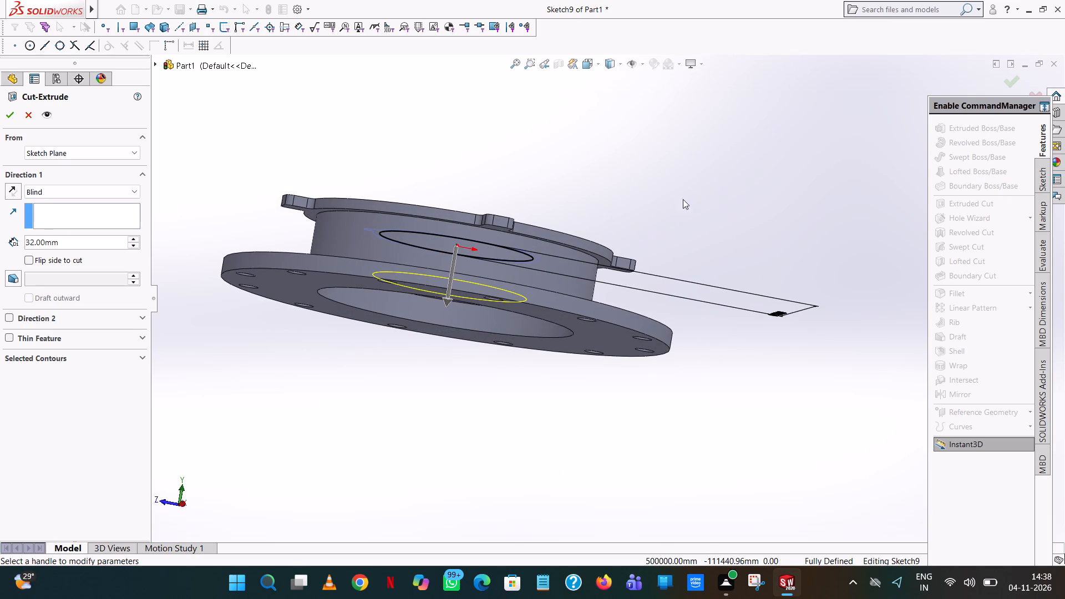
{"action": "left_click_drag", "start_coordinate": [445, 301], "coordinate": [446, 324]}
{"action": "left_click", "coordinate": [7, 113]}
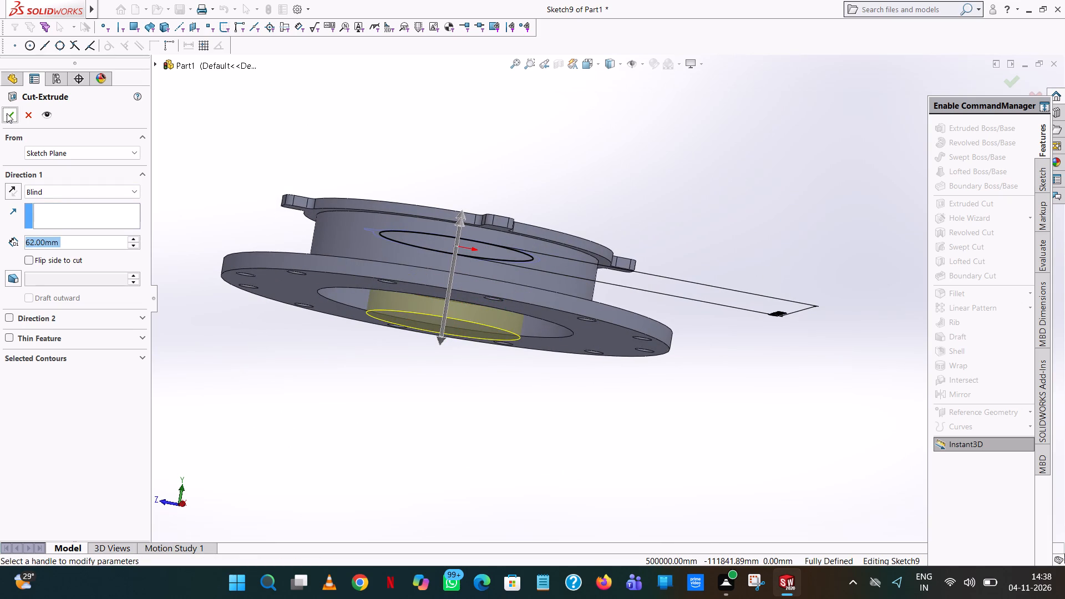
{"action": "left_click", "coordinate": [519, 160]}
Examine the base disc's underside, the side profile and the bored three-lobed boss from above after the bore cut.
{"action": "middle_click_drag", "start_coordinate": [520, 161], "coordinate": [547, 26]}
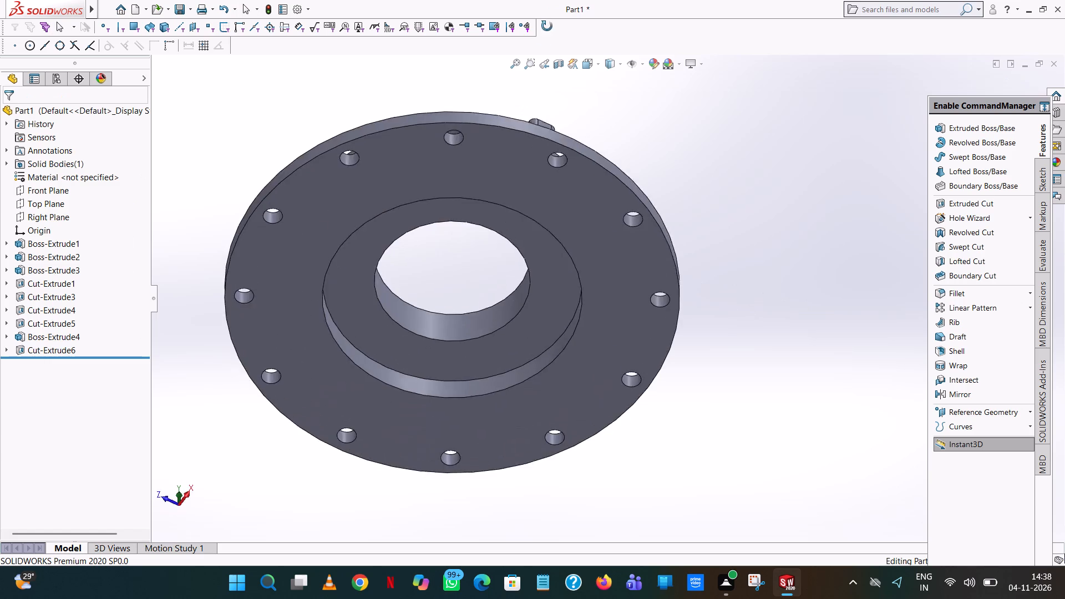
{"action": "middle_click_drag", "start_coordinate": [547, 26], "coordinate": [593, 134]}
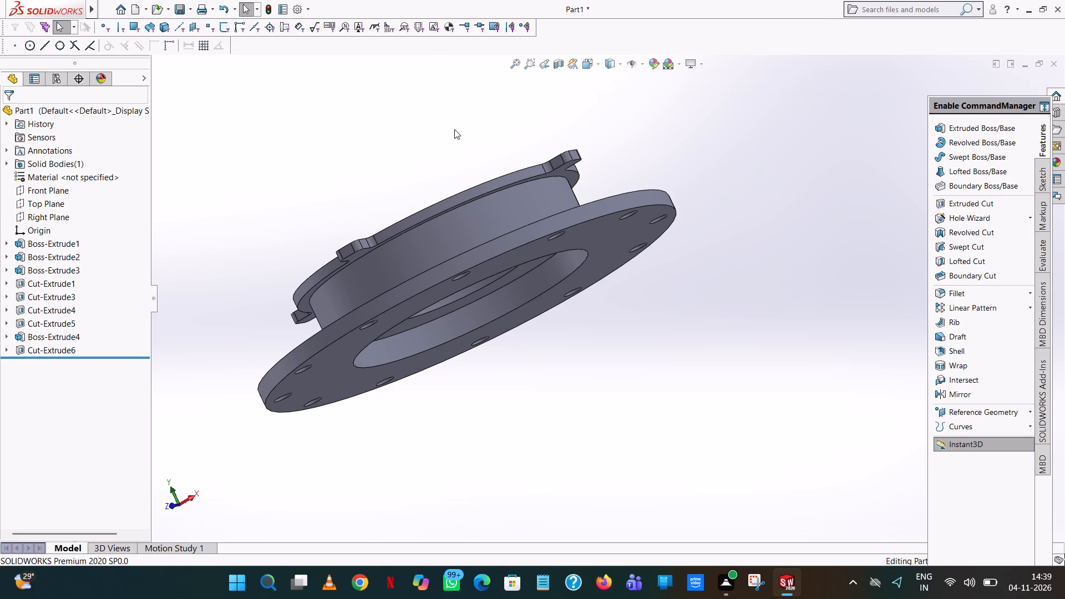
{"action": "scroll", "coordinate": [454, 131], "scroll_direction": "up", "scroll_amount": 1}
{"action": "middle_click_drag", "start_coordinate": [454, 133], "coordinate": [464, 201]}
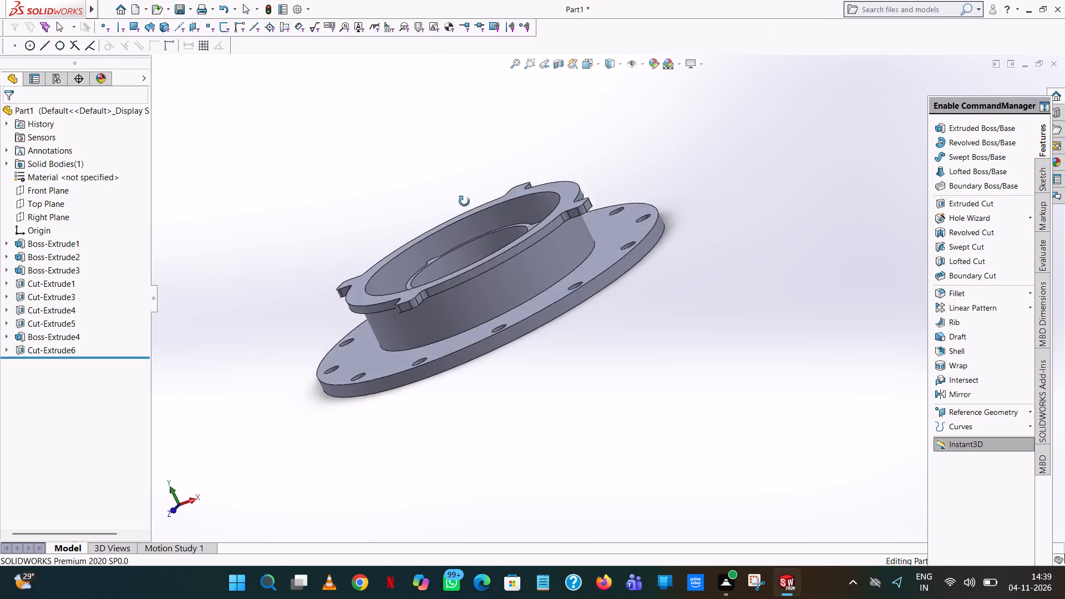
{"action": "middle_click_drag", "start_coordinate": [464, 201], "coordinate": [497, 329]}
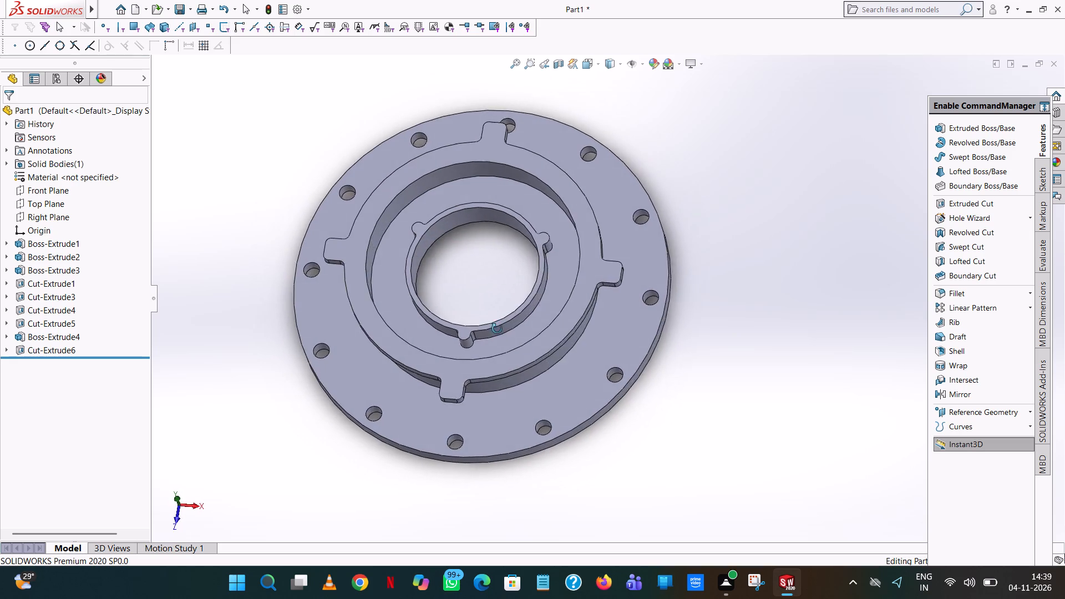
{"action": "middle_click_drag", "start_coordinate": [497, 329], "coordinate": [509, 398]}
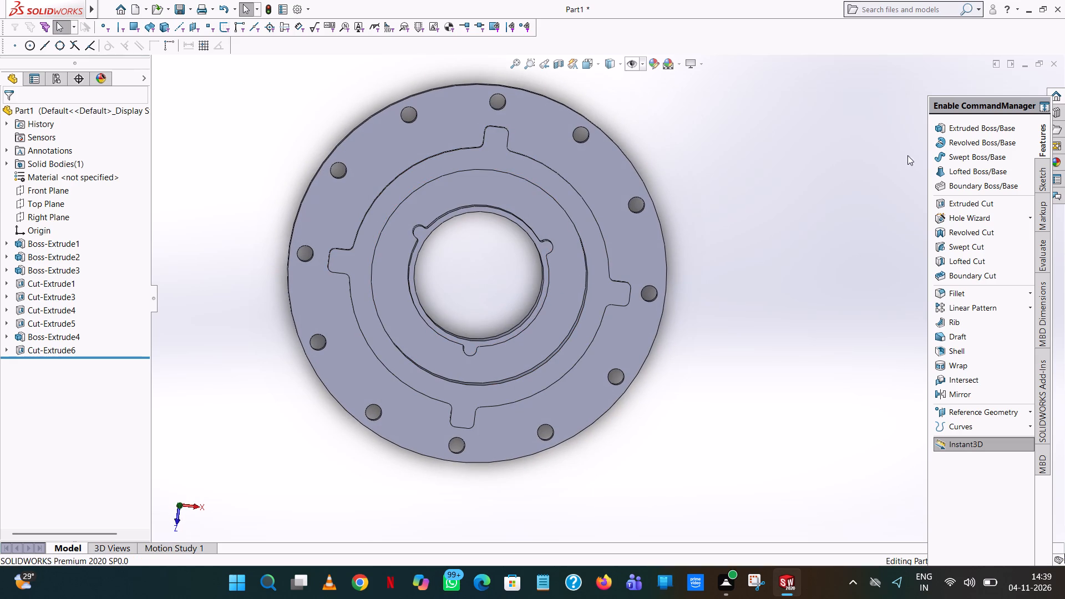
Start an extruded cut on the four-tab plate's top face and sketch an origin-centred circle with a 130 mm radius.
{"action": "left_click", "coordinate": [997, 202]}
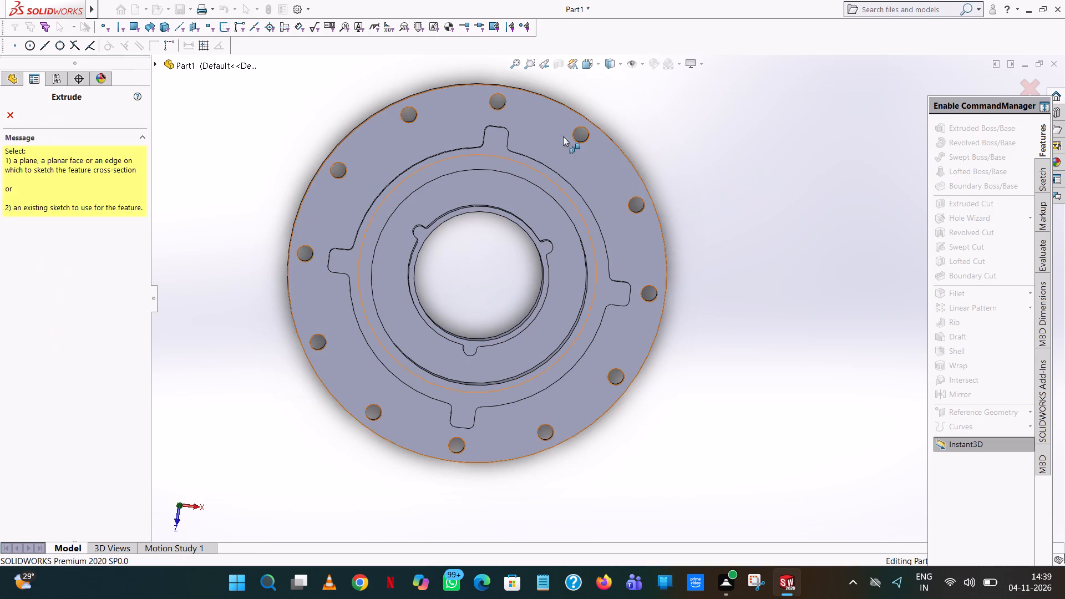
{"action": "left_click", "coordinate": [494, 141]}
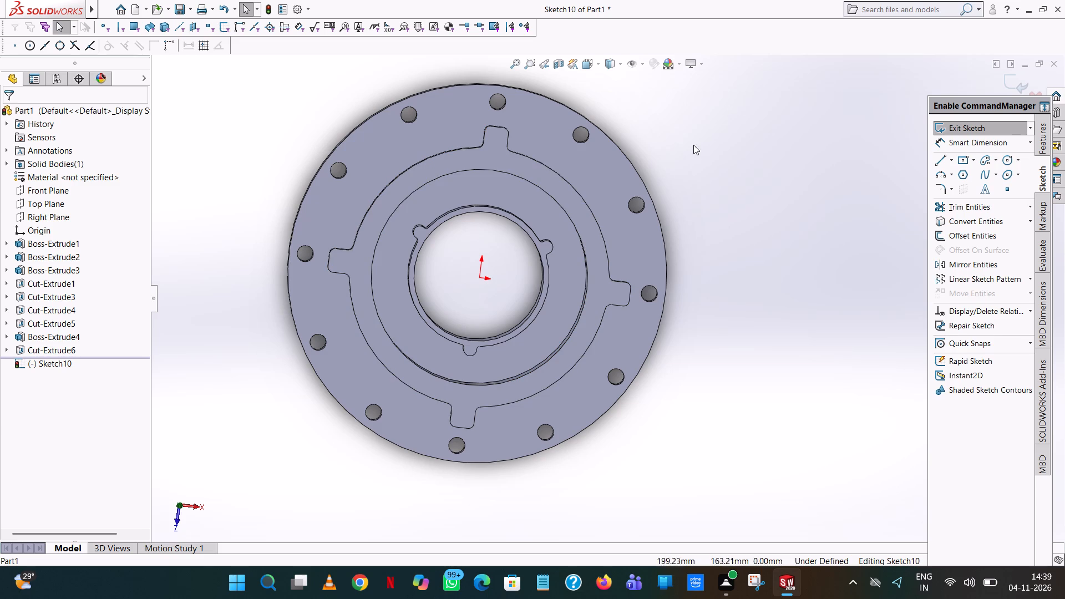
{"action": "left_click", "coordinate": [724, 155]}
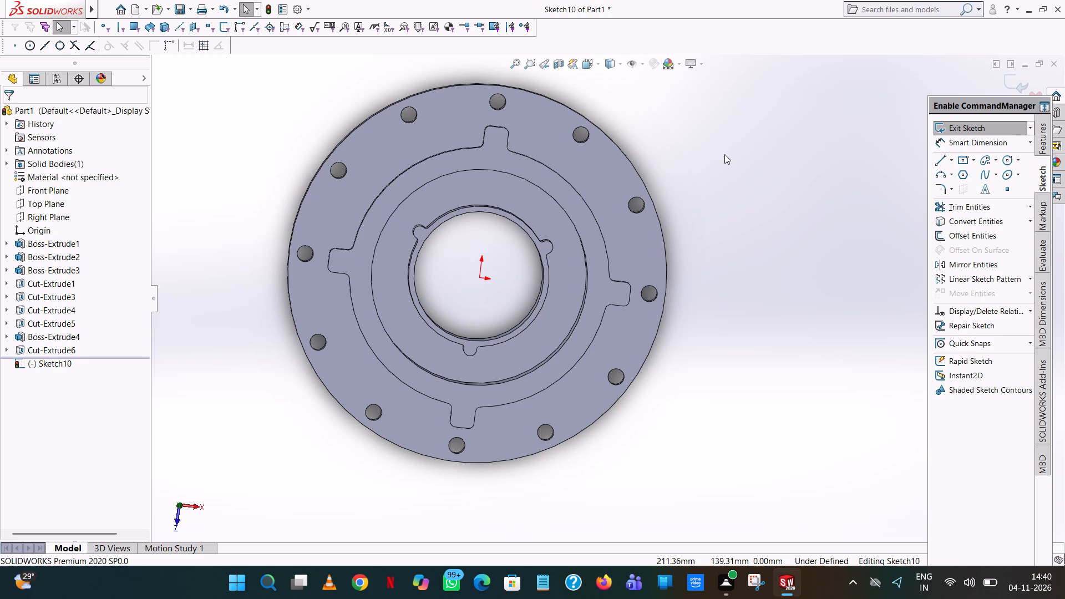
{"action": "left_click", "coordinate": [598, 64]}
{"action": "left_click", "coordinate": [655, 125]}
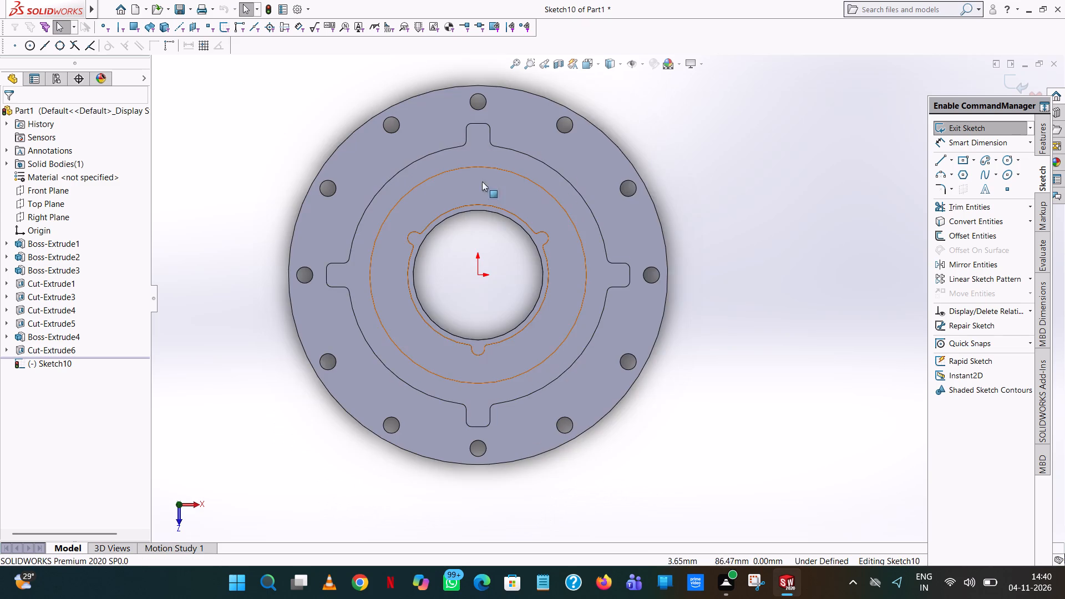
{"action": "left_click", "coordinate": [1008, 159]}
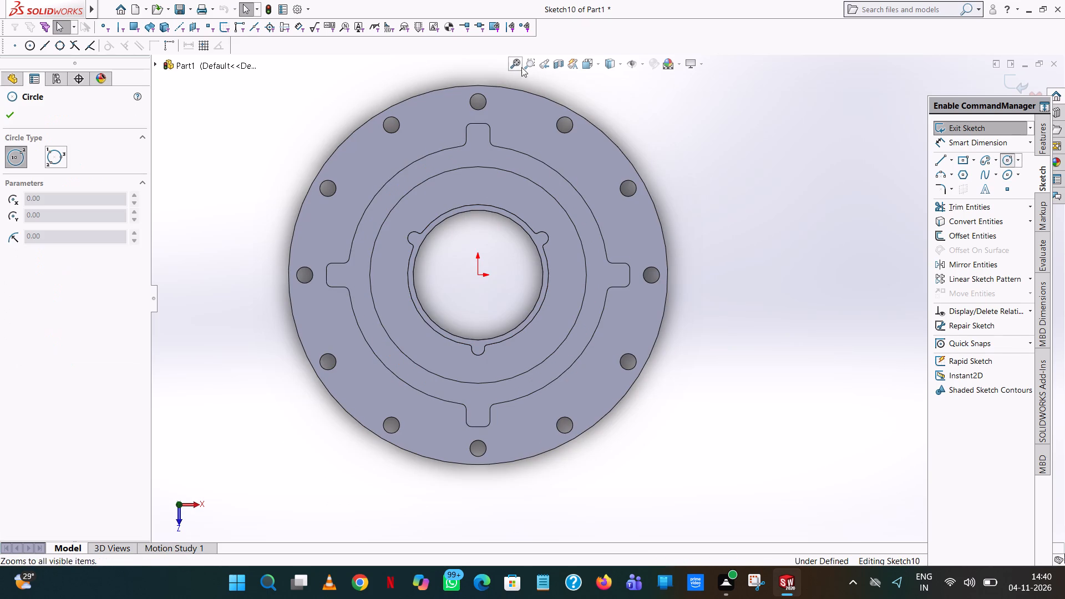
{"action": "scroll", "coordinate": [479, 126], "scroll_direction": "down", "scroll_amount": 5}
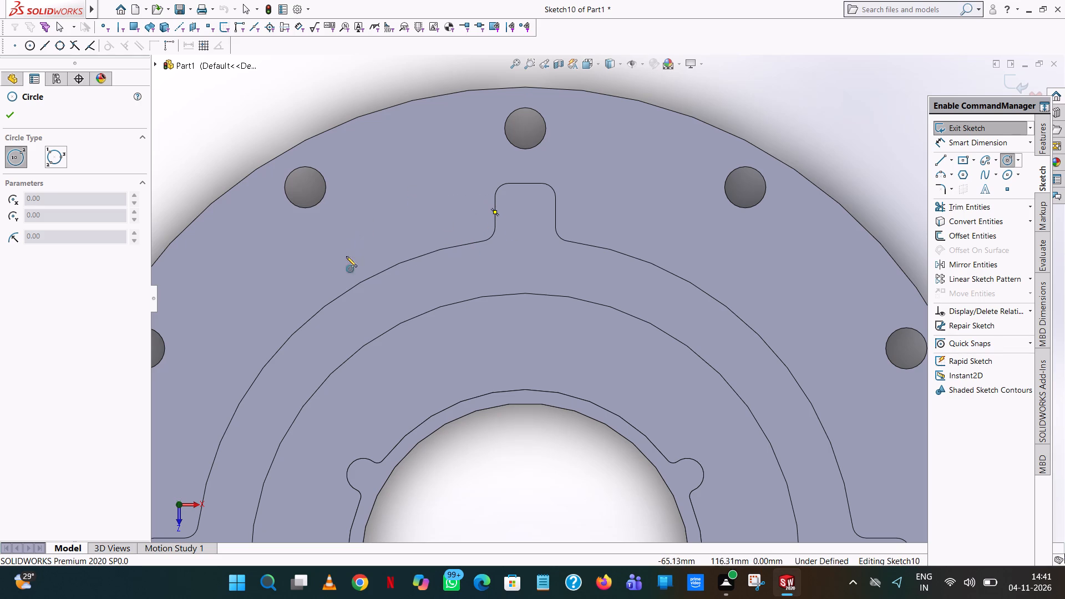
{"action": "scroll", "coordinate": [669, 246], "scroll_direction": "up", "scroll_amount": 5}
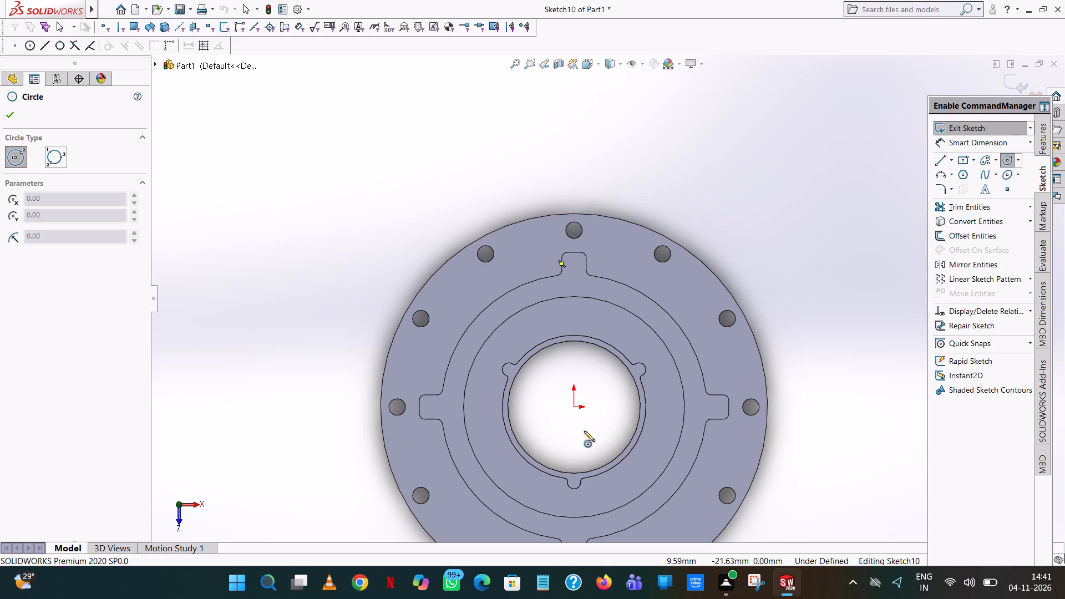
{"action": "left_click", "coordinate": [575, 408]}
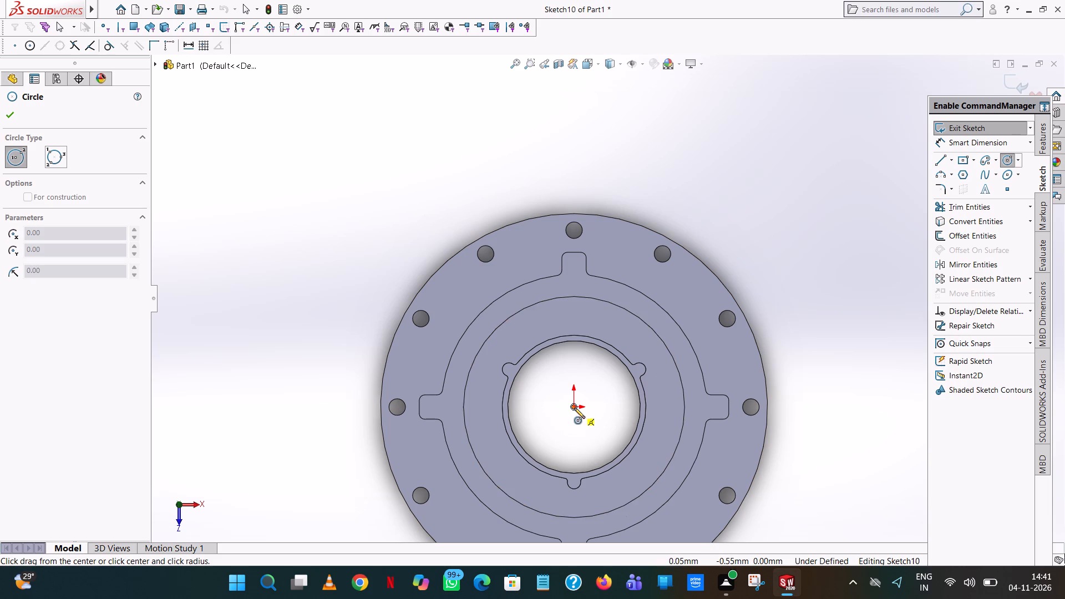
{"action": "scroll", "coordinate": [564, 267], "scroll_direction": "down", "scroll_amount": 8}
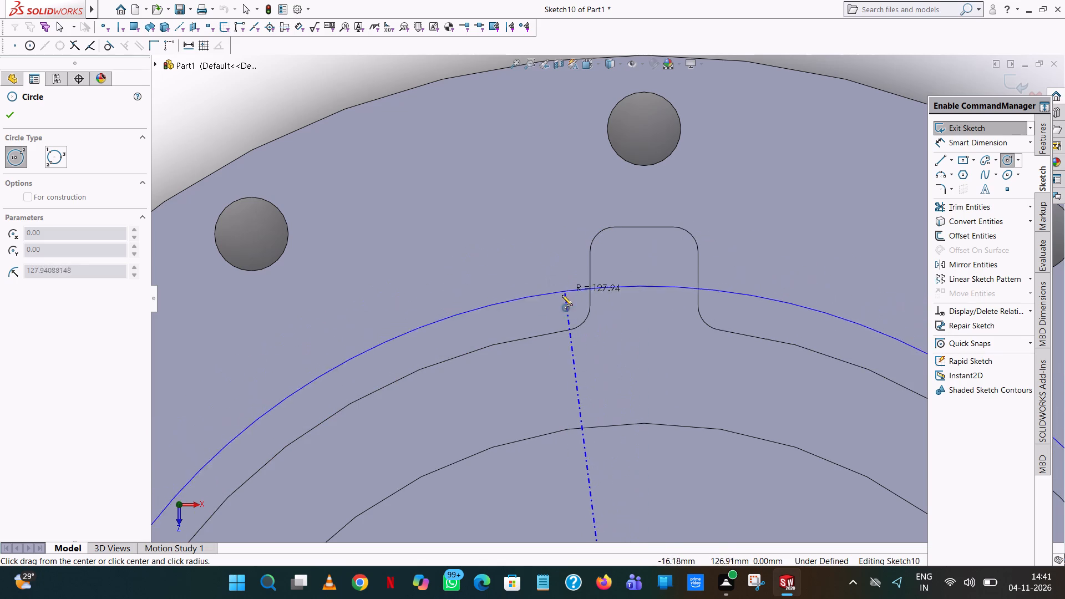
{"action": "left_click", "coordinate": [651, 281]}
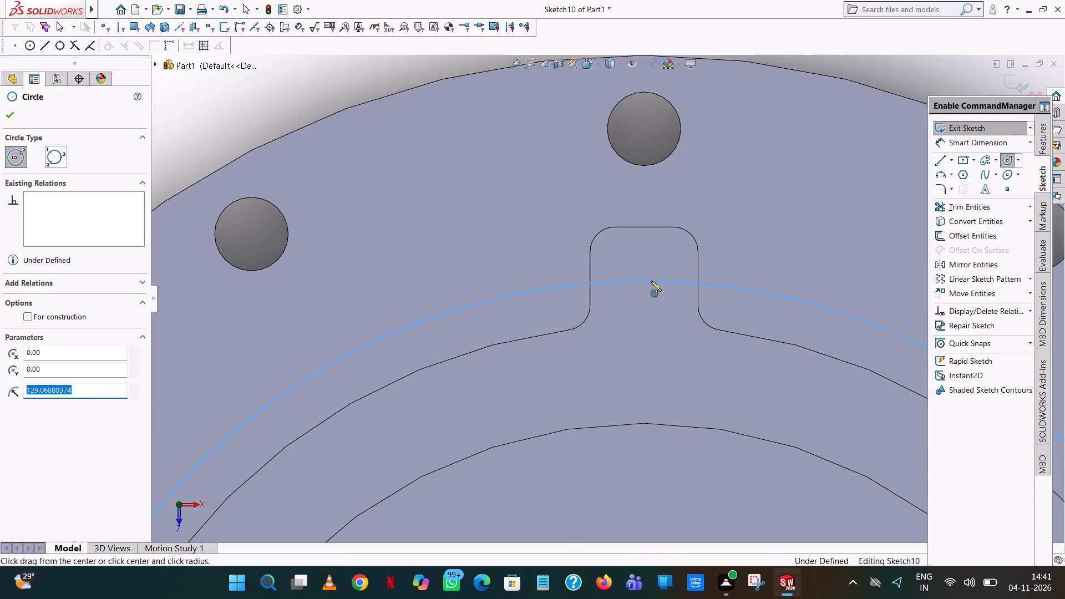
{"action": "type", "text": "130"}
{"action": "key", "text": "Return"}
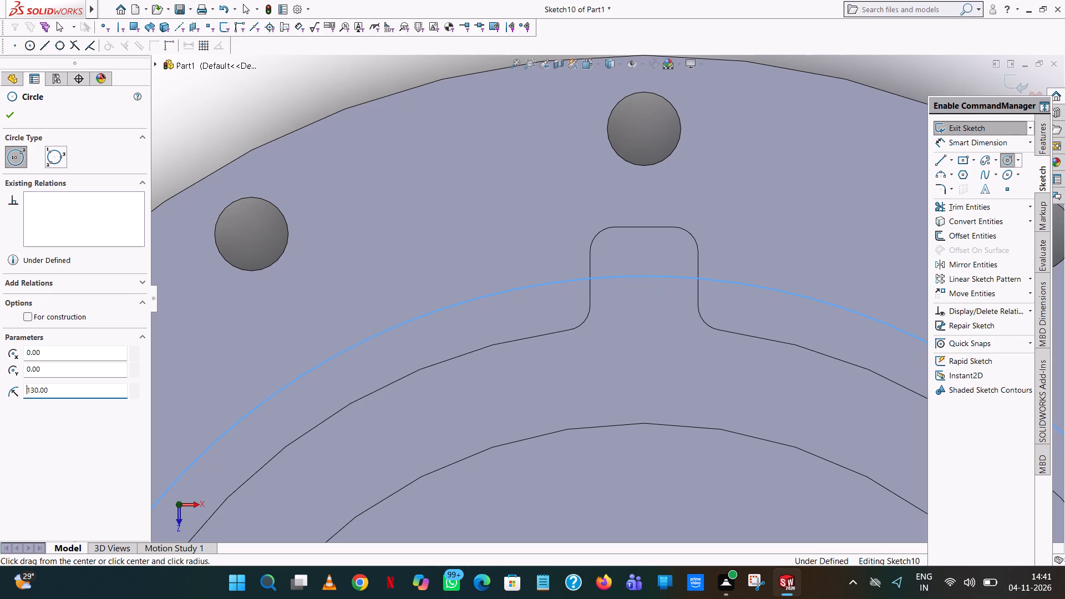
{"action": "right_click", "coordinate": [651, 281]}
{"action": "left_click", "coordinate": [682, 289]}
{"action": "scroll", "coordinate": [688, 287], "scroll_direction": "up", "scroll_amount": 8}
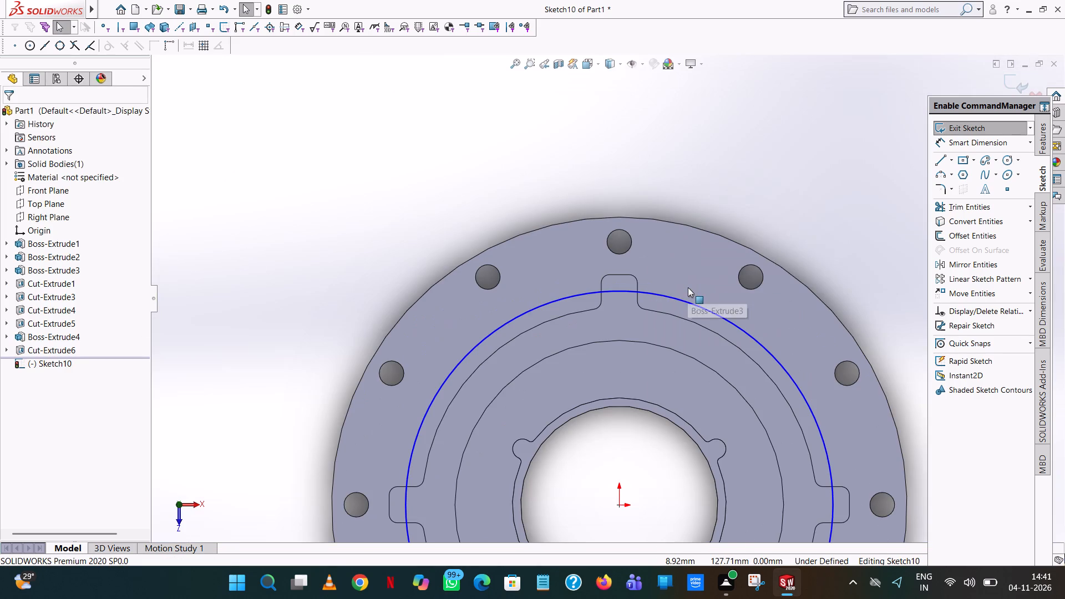
Sketch a circle of 4.5 mm radius on the tab at X 0, Y 130, centred on the 130 mm radius circle.
{"action": "left_click", "coordinate": [1006, 161]}
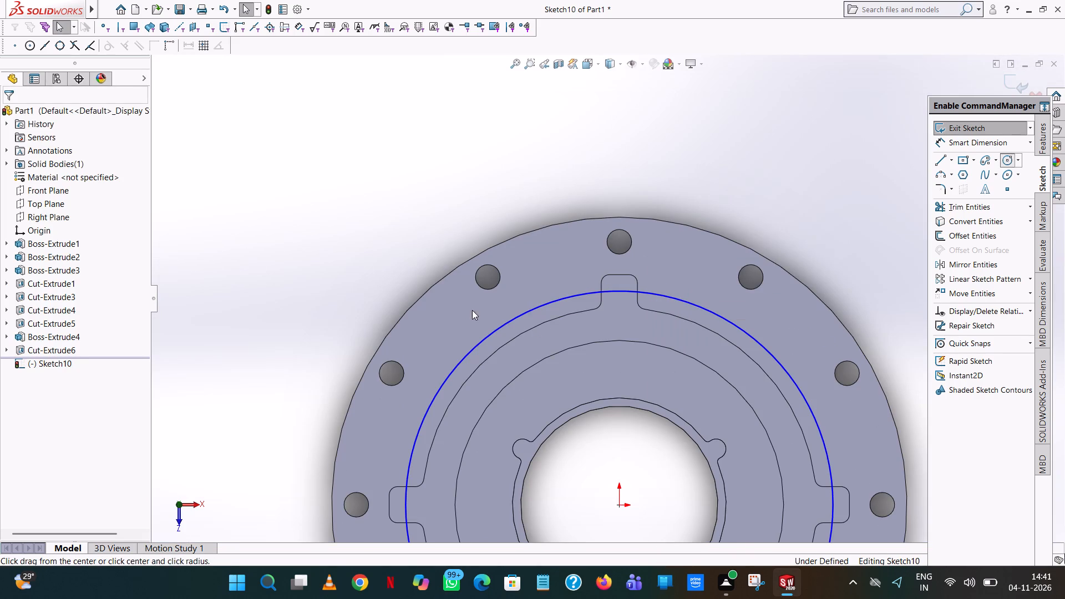
{"action": "scroll", "coordinate": [619, 291], "scroll_direction": "down", "scroll_amount": 6}
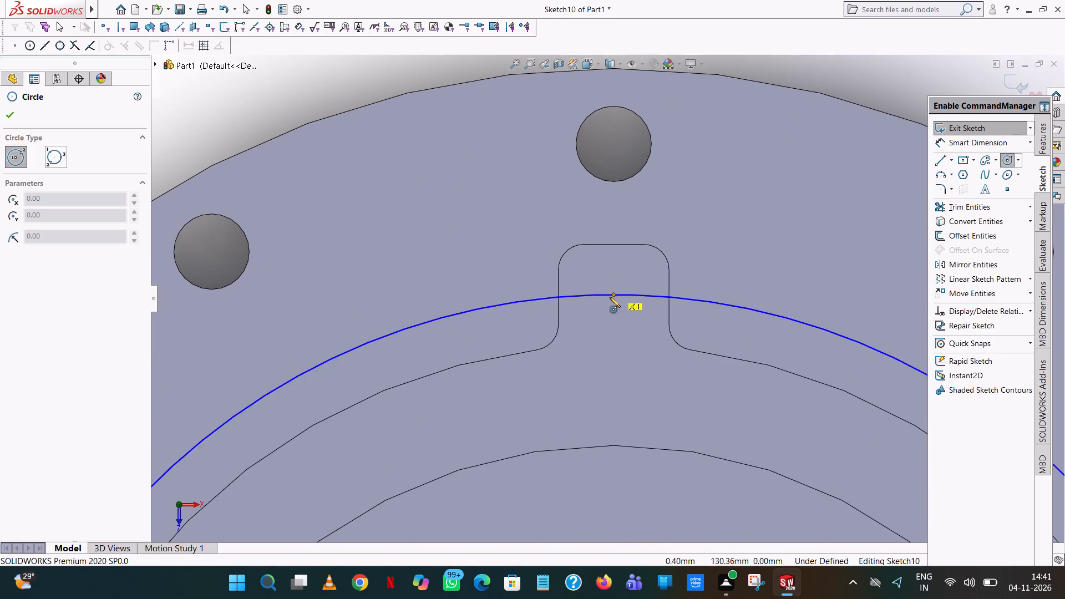
{"action": "left_click", "coordinate": [613, 295]}
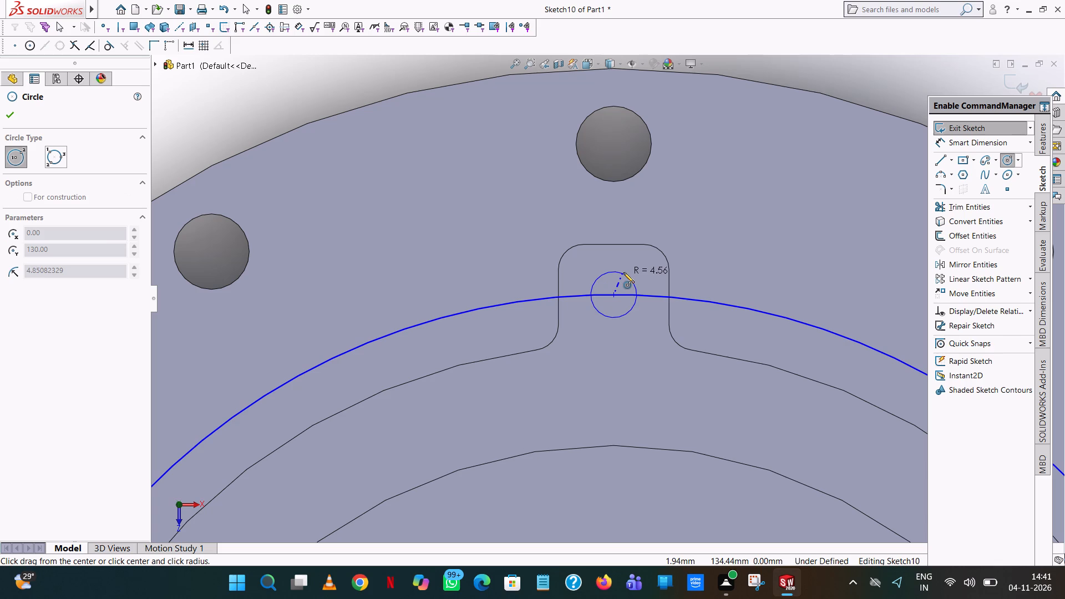
{"action": "left_click", "coordinate": [623, 272]}
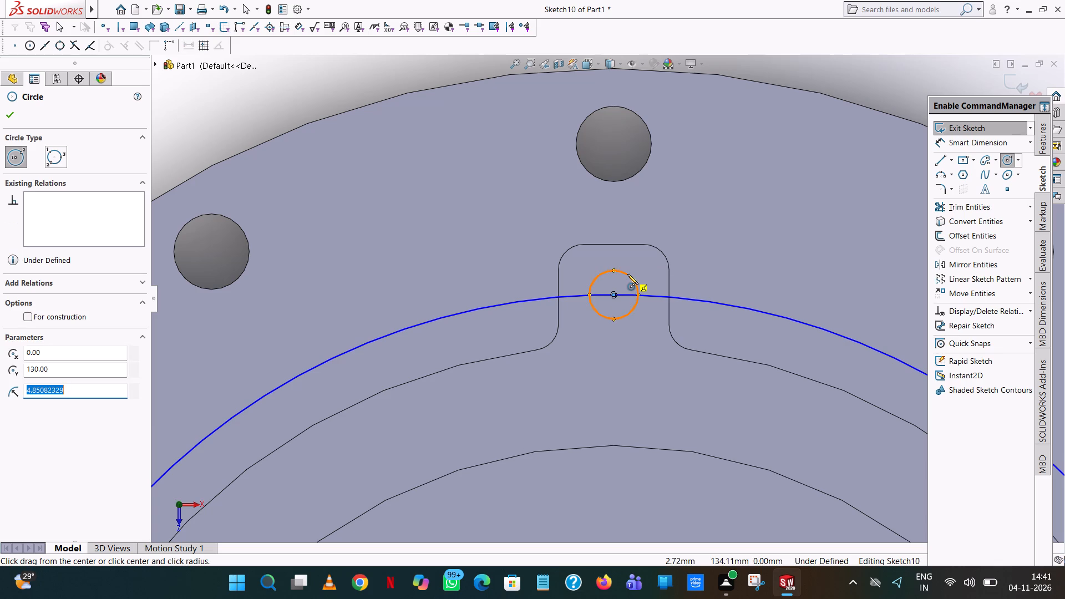
{"action": "type", "text": "4.5"}
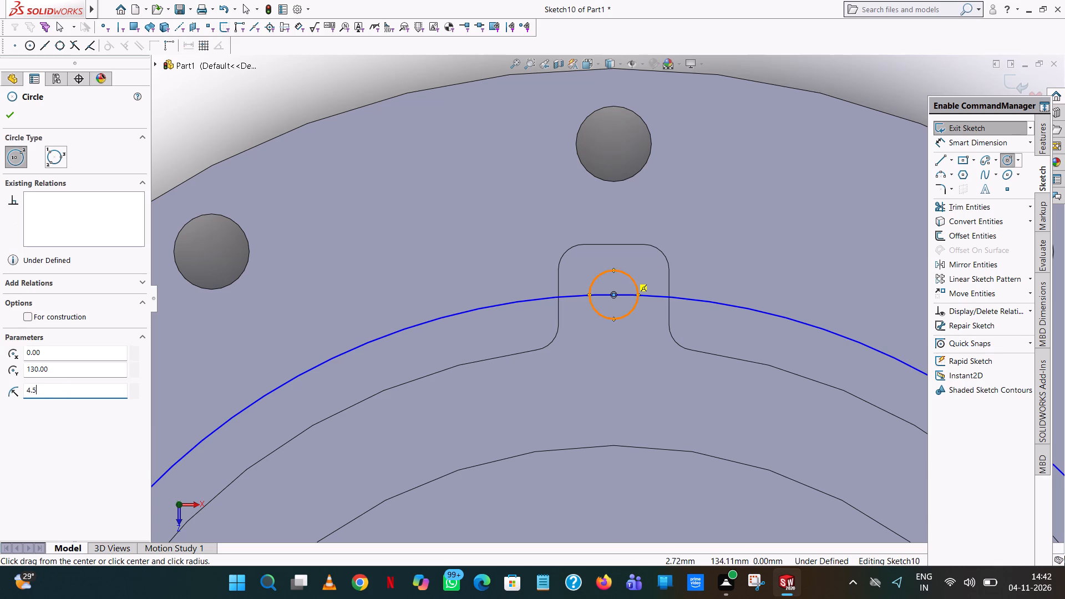
{"action": "key", "text": "Return"}
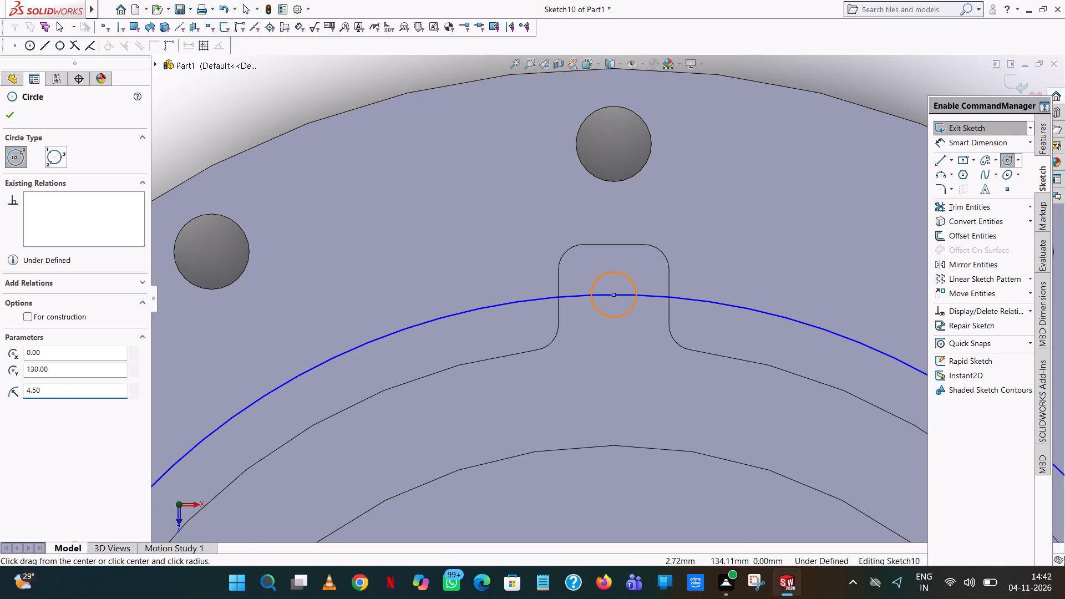
Sketch a circle of 4.5 mm radius on the tab at X 130, Y 0, centred on the 130 mm radius circle.
{"action": "scroll", "coordinate": [627, 274], "scroll_direction": "up", "scroll_amount": 9}
{"action": "scroll", "coordinate": [744, 394], "scroll_direction": "down", "scroll_amount": 3}
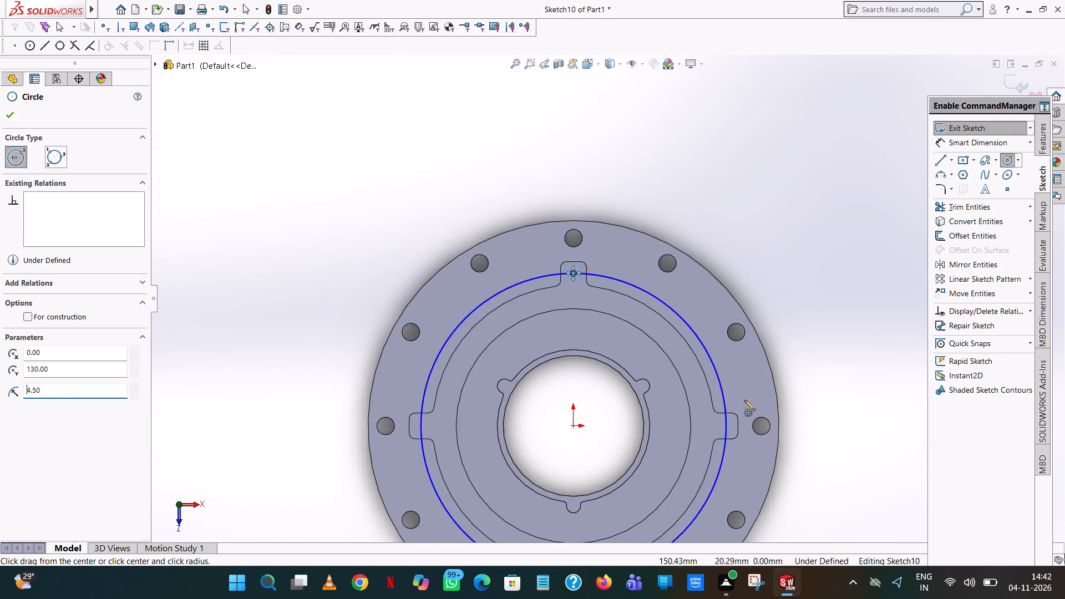
{"action": "scroll", "coordinate": [744, 400], "scroll_direction": "down", "scroll_amount": 3}
{"action": "scroll", "coordinate": [667, 423], "scroll_direction": "up", "scroll_amount": 4}
{"action": "scroll", "coordinate": [631, 369], "scroll_direction": "down", "scroll_amount": 6}
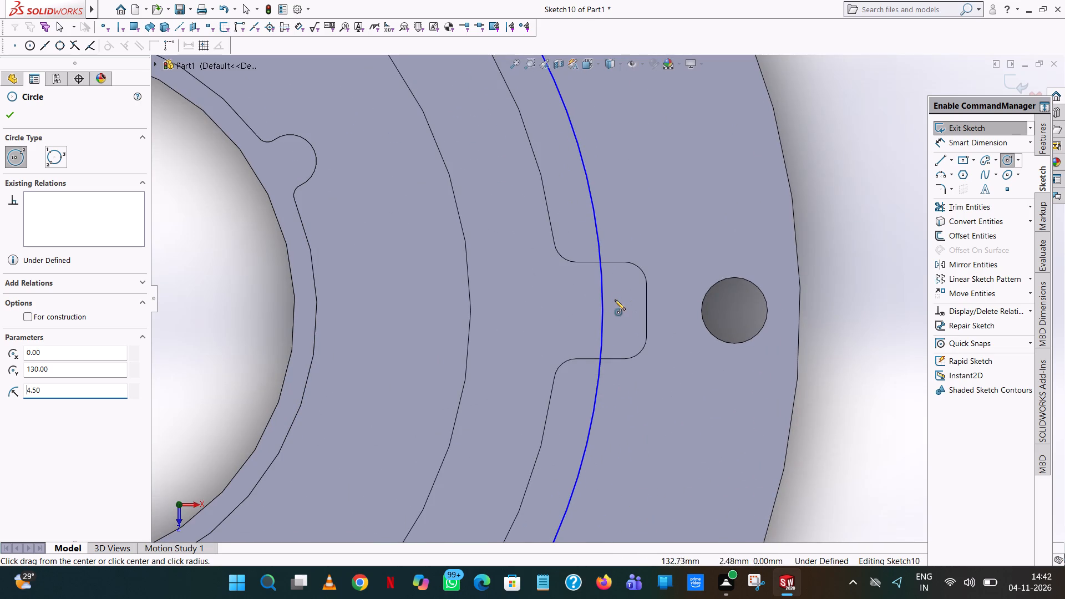
{"action": "left_click", "coordinate": [602, 311]}
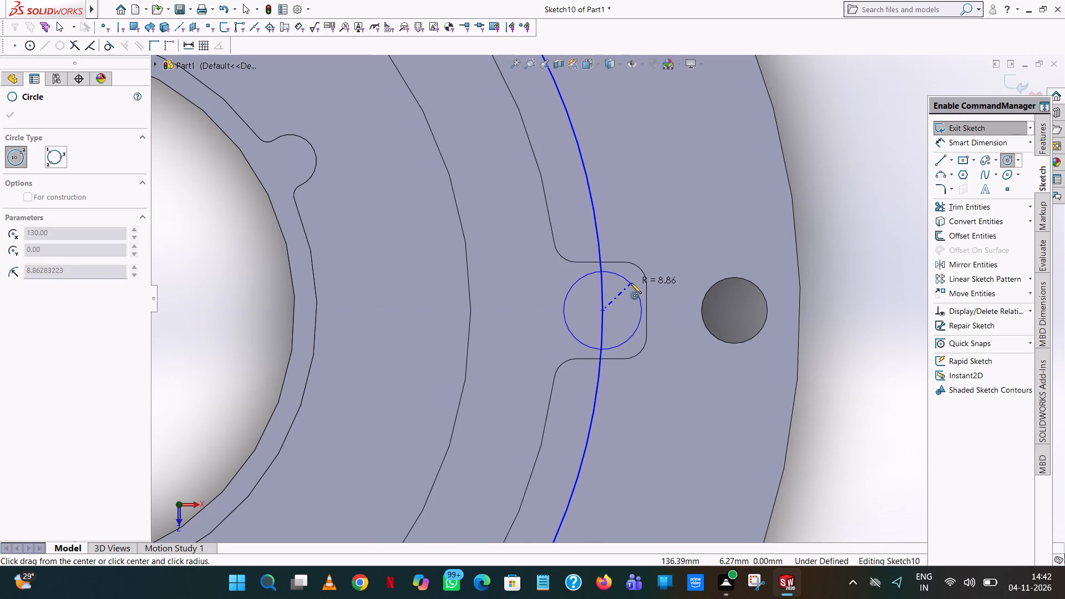
{"action": "left_click", "coordinate": [631, 283]}
{"action": "type", "text": "4.5"}
{"action": "key", "text": "Return"}
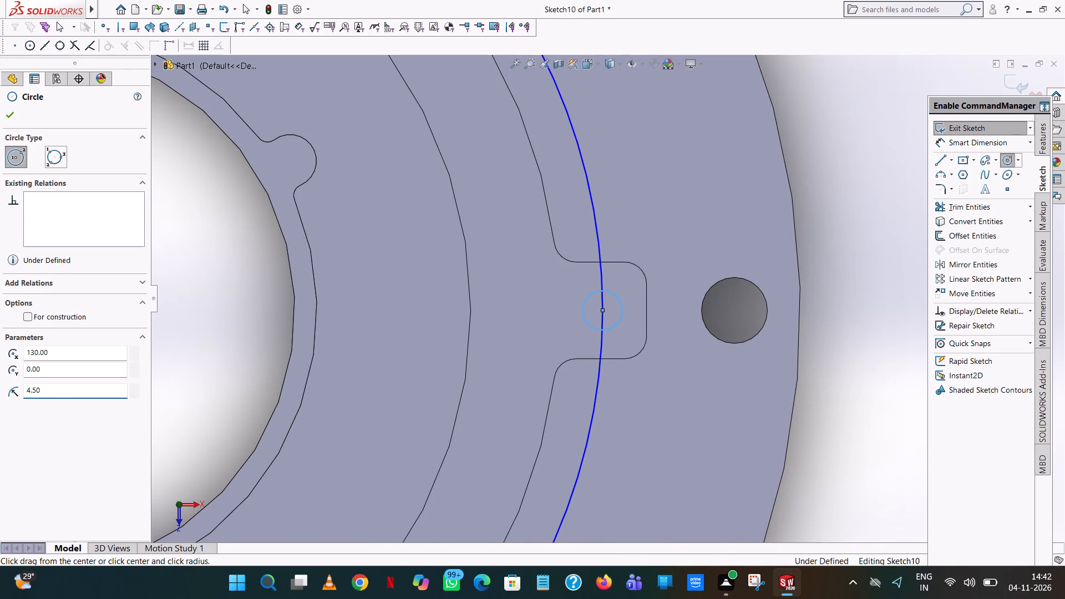
Sketch a circle of 4.5 mm radius on the tab at X 0, Y -130, centred on the 130 mm radius circle.
{"action": "scroll", "coordinate": [631, 283], "scroll_direction": "up", "scroll_amount": 5}
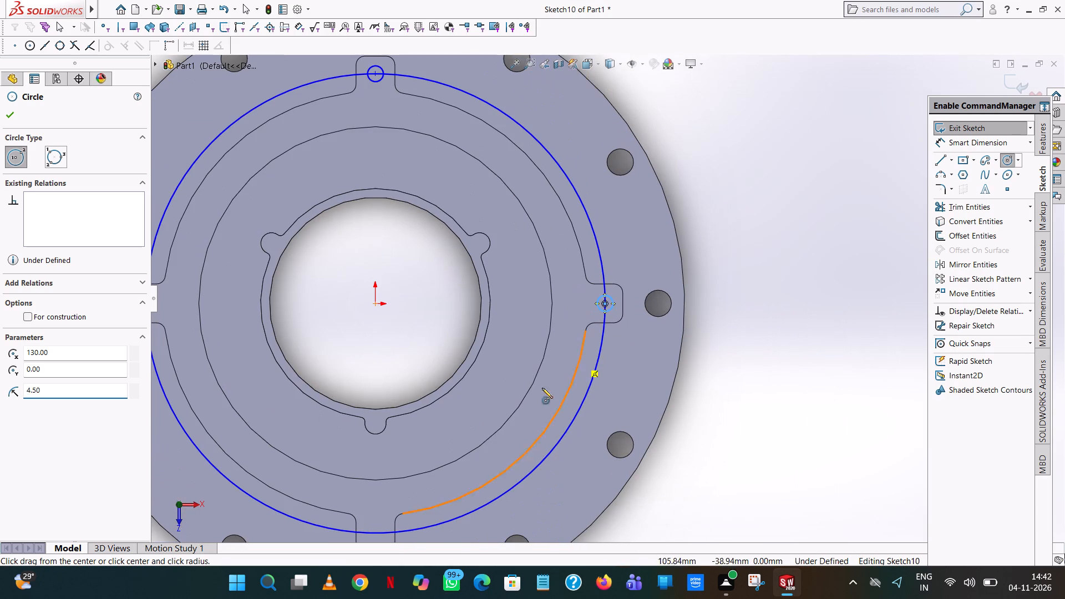
{"action": "scroll", "coordinate": [493, 443], "scroll_direction": "up", "scroll_amount": 5}
{"action": "scroll", "coordinate": [518, 404], "scroll_direction": "down", "scroll_amount": 6}
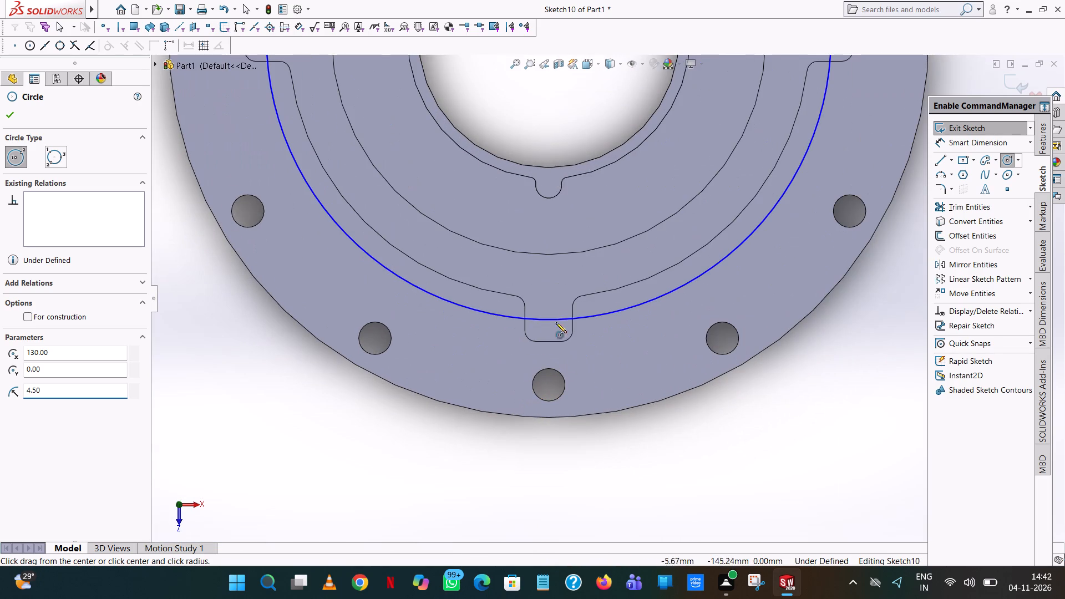
{"action": "scroll", "coordinate": [547, 320], "scroll_direction": "down", "scroll_amount": 8}
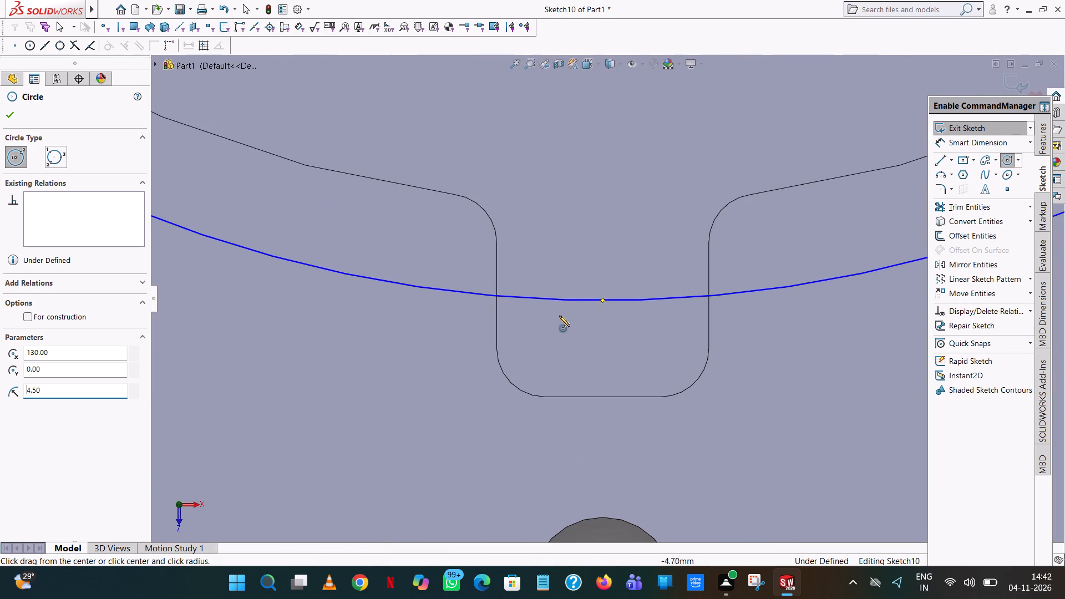
{"action": "left_click", "coordinate": [603, 300]}
{"action": "left_click", "coordinate": [607, 245]}
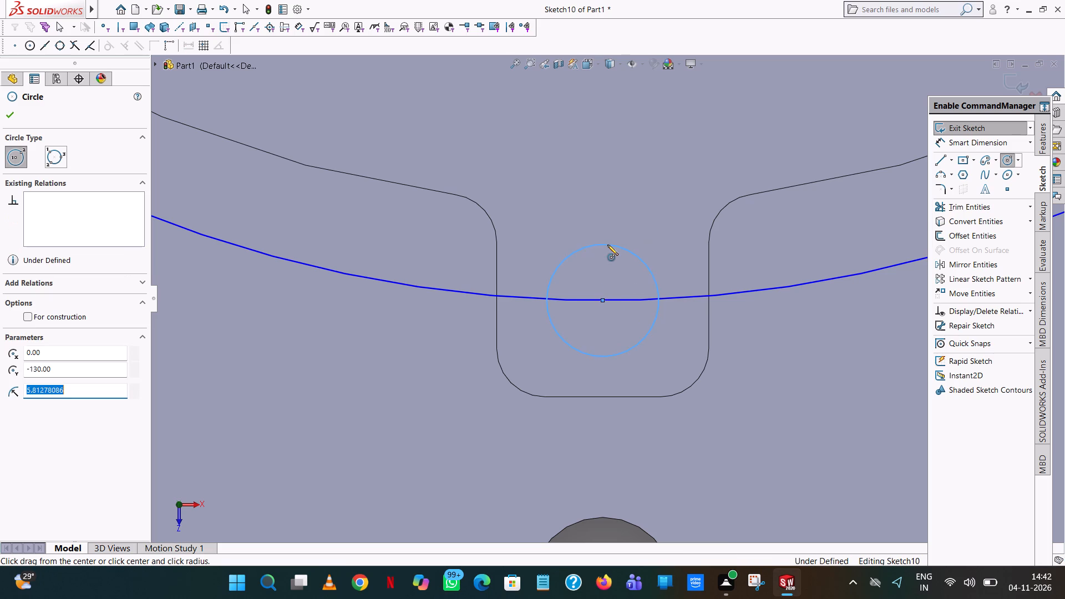
{"action": "type", "text": "4.5"}
{"action": "key", "text": "Return"}
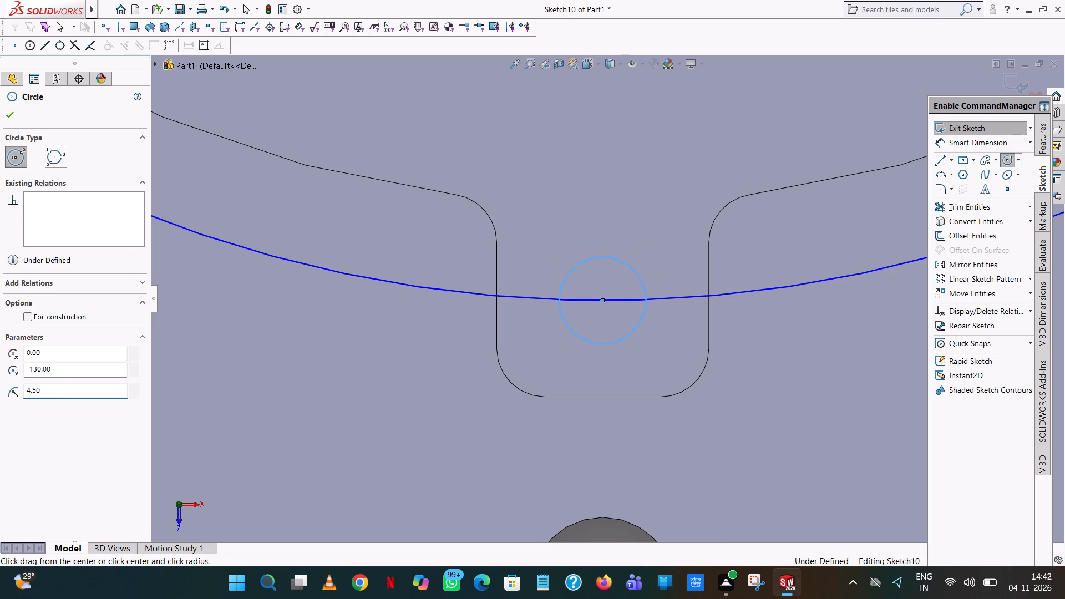
Sketch a circle of 4.5 mm radius on the tab at X -130, Y 0, centred on the 130 mm radius circle.
{"action": "scroll", "coordinate": [607, 245], "scroll_direction": "up", "scroll_amount": 9}
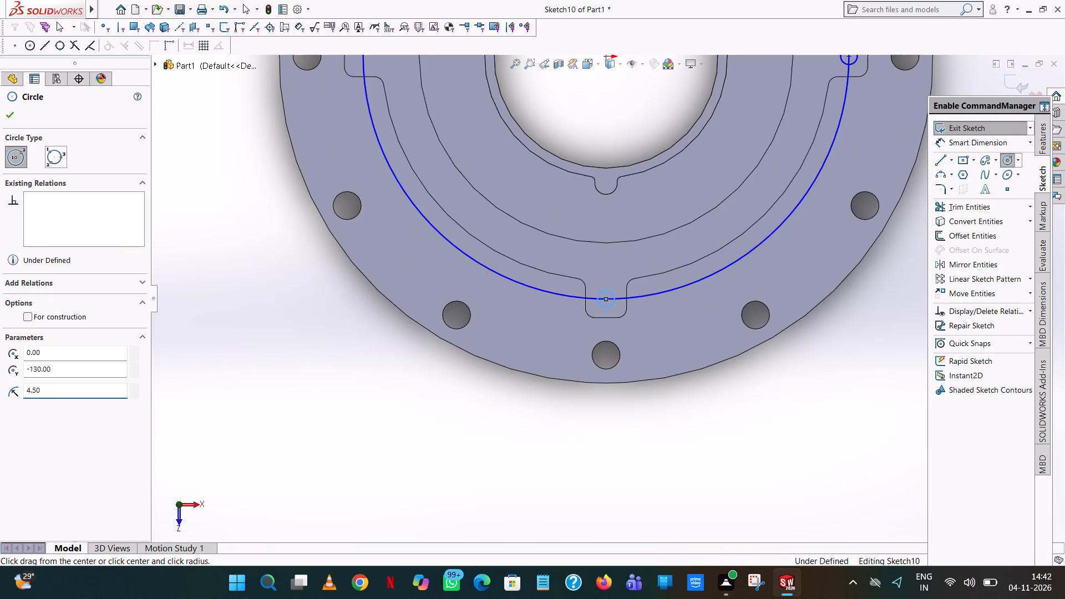
{"action": "scroll", "coordinate": [607, 245], "scroll_direction": "up", "scroll_amount": 3}
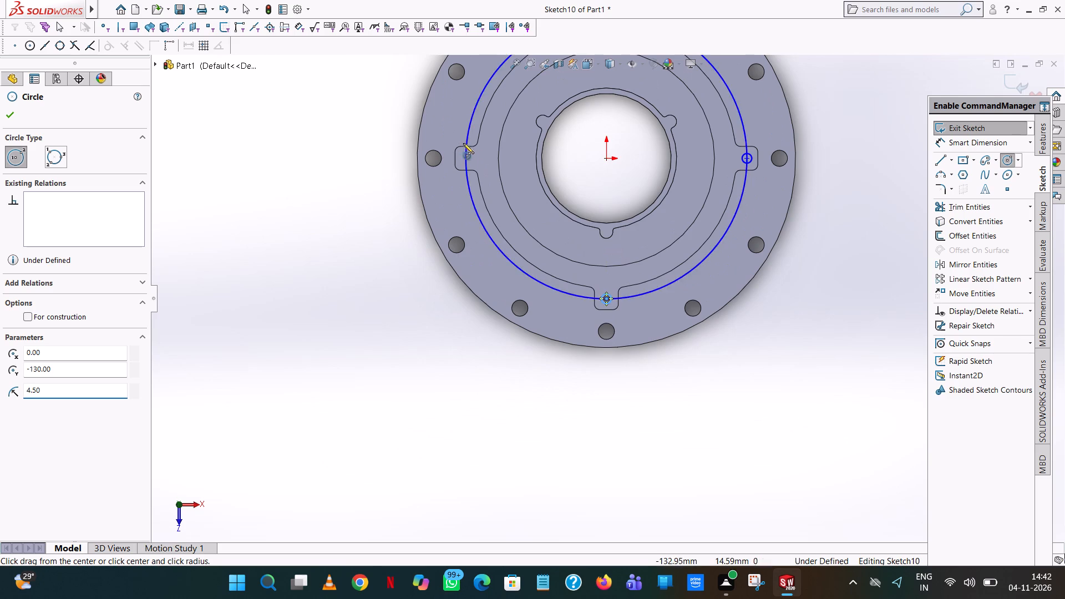
{"action": "scroll", "coordinate": [469, 150], "scroll_direction": "down", "scroll_amount": 10}
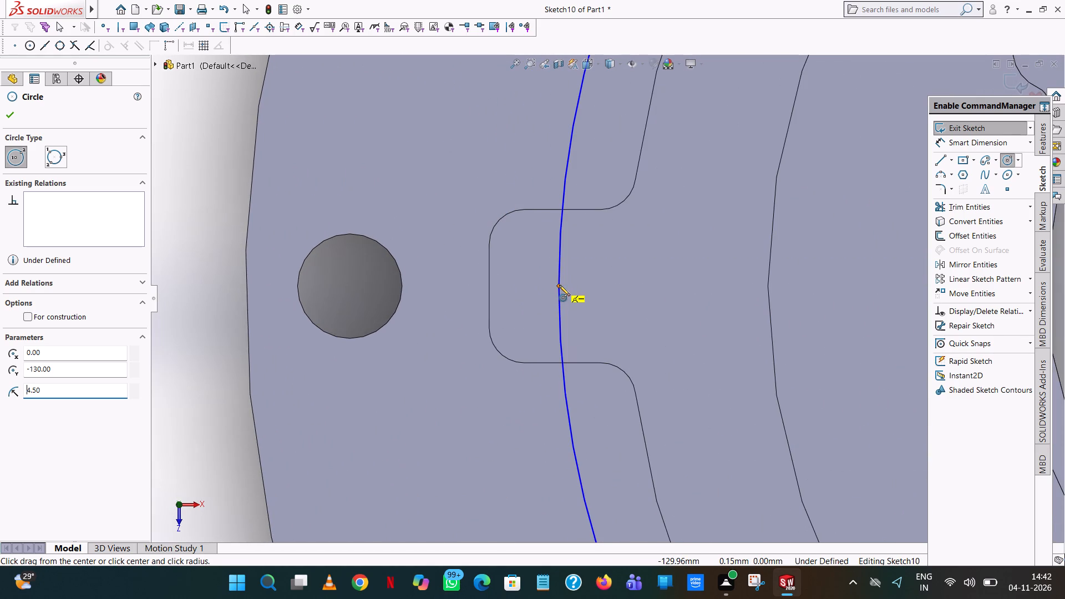
{"action": "left_click", "coordinate": [559, 285]}
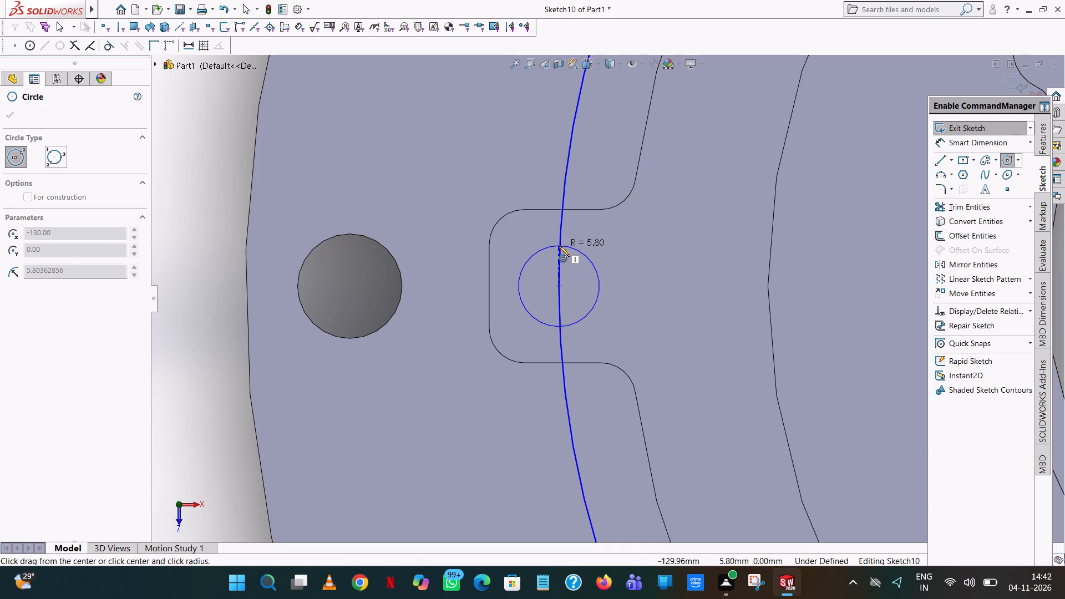
{"action": "left_click", "coordinate": [540, 246]}
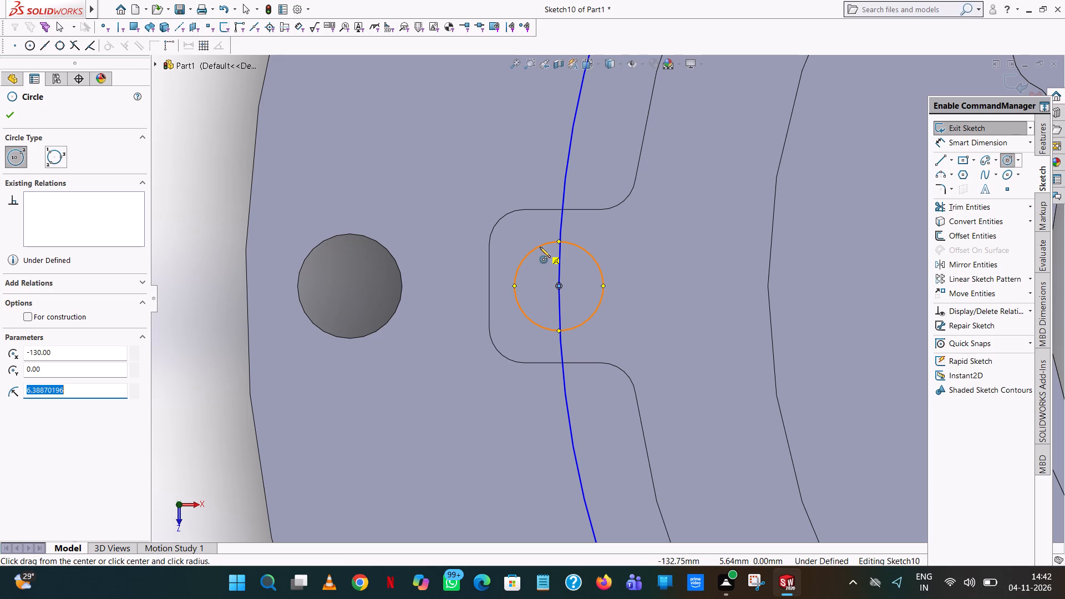
{"action": "type", "text": "4."}
{"action": "key", "text": "5"}
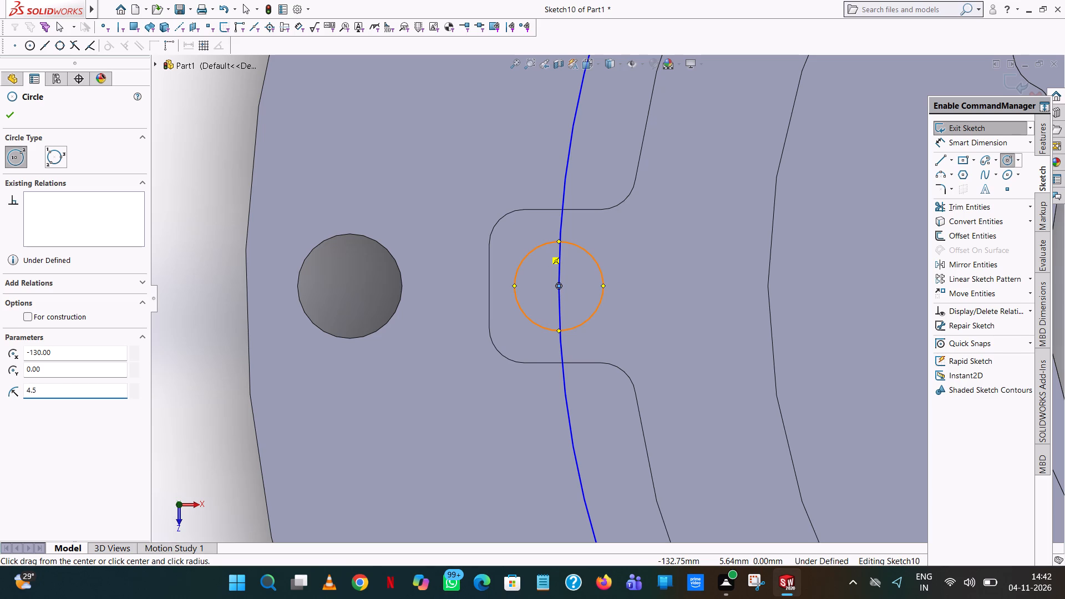
{"action": "key", "text": "Return"}
{"action": "scroll", "coordinate": [540, 247], "scroll_direction": "up", "scroll_amount": 12}
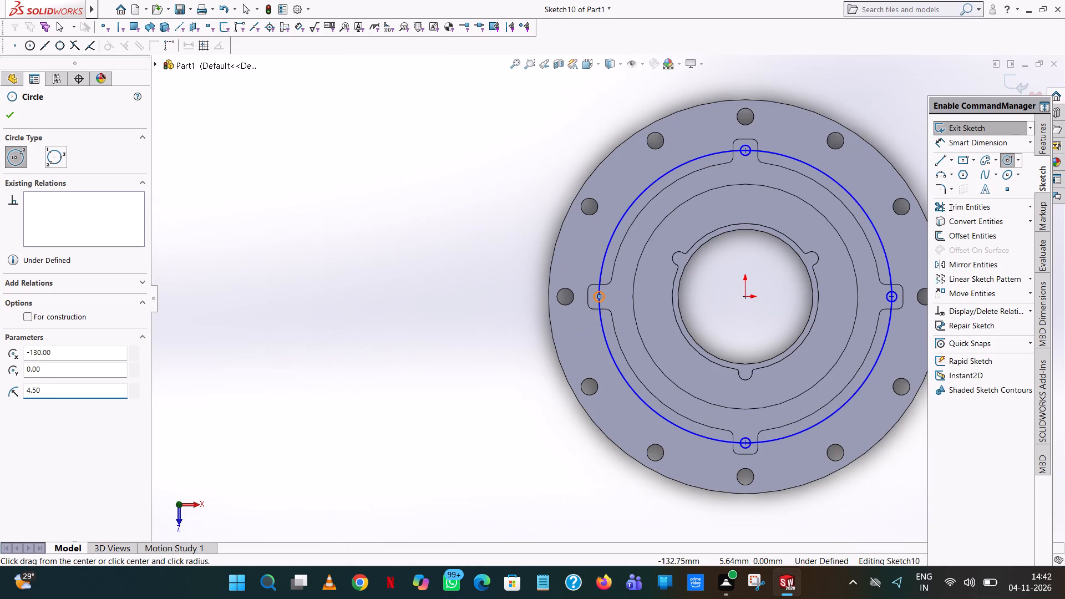
{"action": "left_click", "coordinate": [9, 118]}
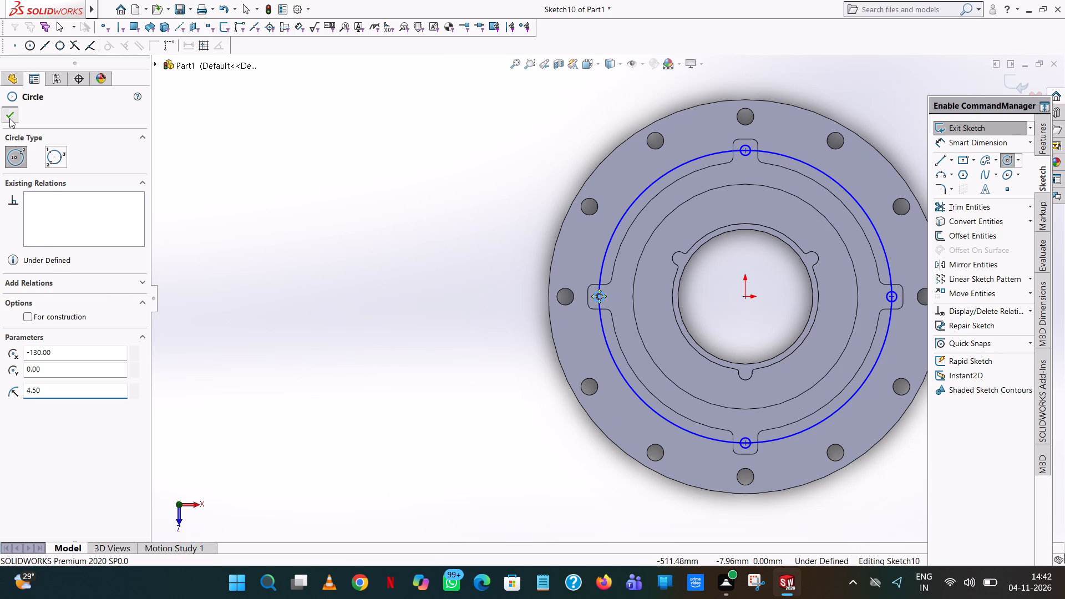
{"action": "left_click", "coordinate": [453, 194]}
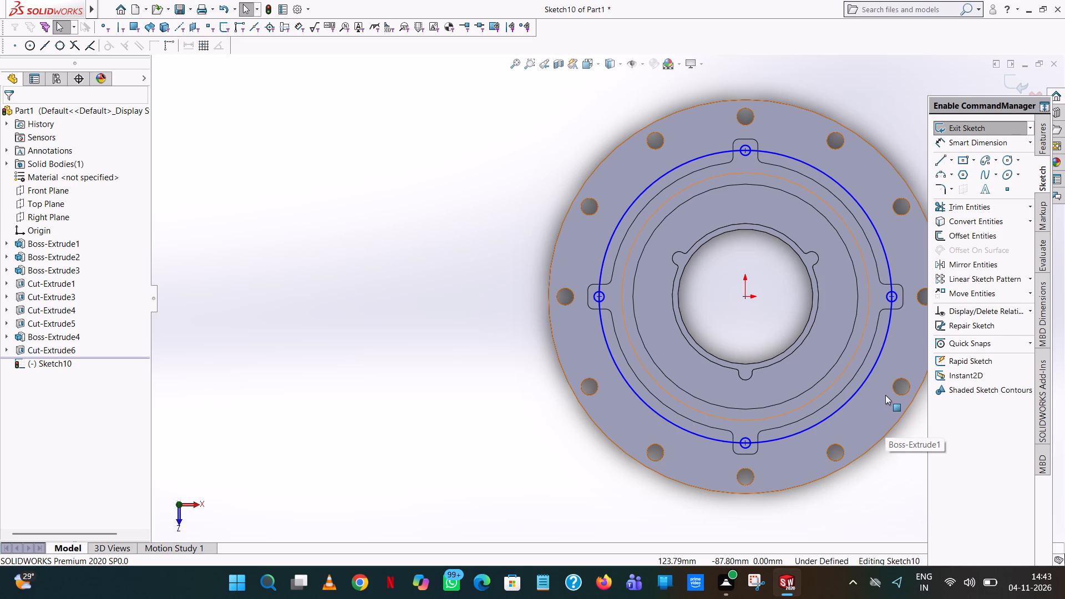
Convert the origin-centred 130 mm radius circle to construction geometry.
{"action": "scroll", "coordinate": [879, 352], "scroll_direction": "up", "scroll_amount": 1}
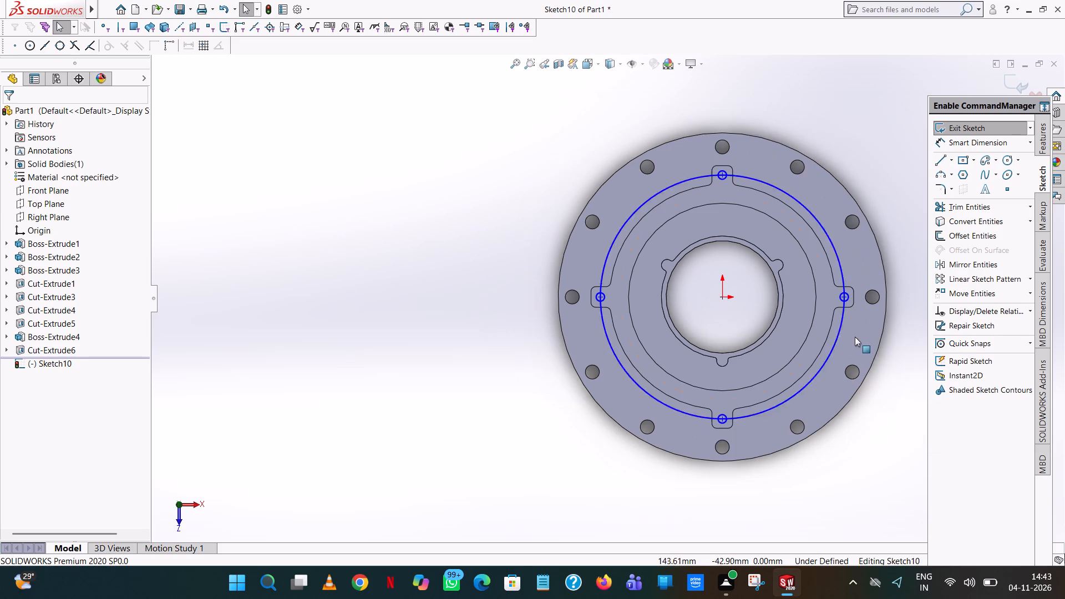
{"action": "left_click", "coordinate": [839, 336]}
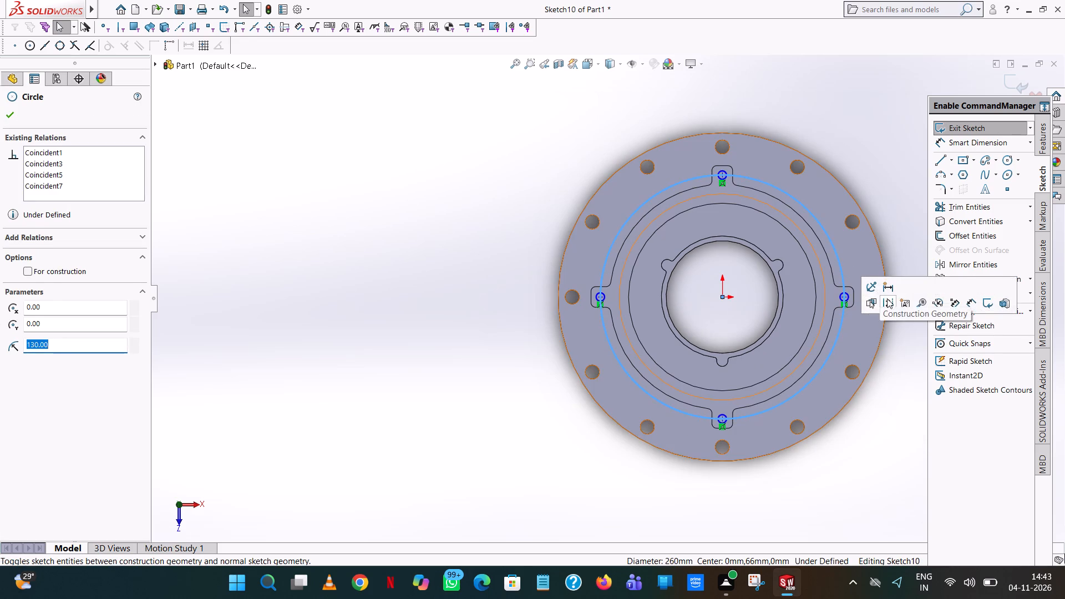
{"action": "left_click", "coordinate": [887, 298]}
Dimension the diameter of the origin-centred construction circle with Smart Dimension.
{"action": "scroll", "coordinate": [881, 379], "scroll_direction": "down", "scroll_amount": 2}
{"action": "left_click", "coordinate": [964, 145]}
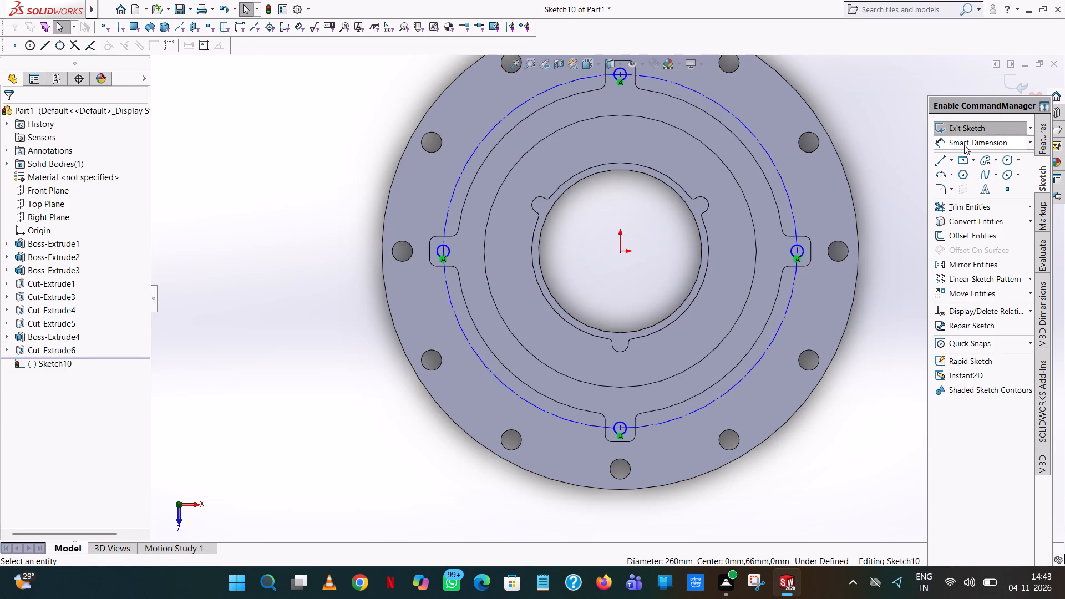
{"action": "left_click", "coordinate": [784, 189]}
{"action": "left_click", "coordinate": [875, 120]}
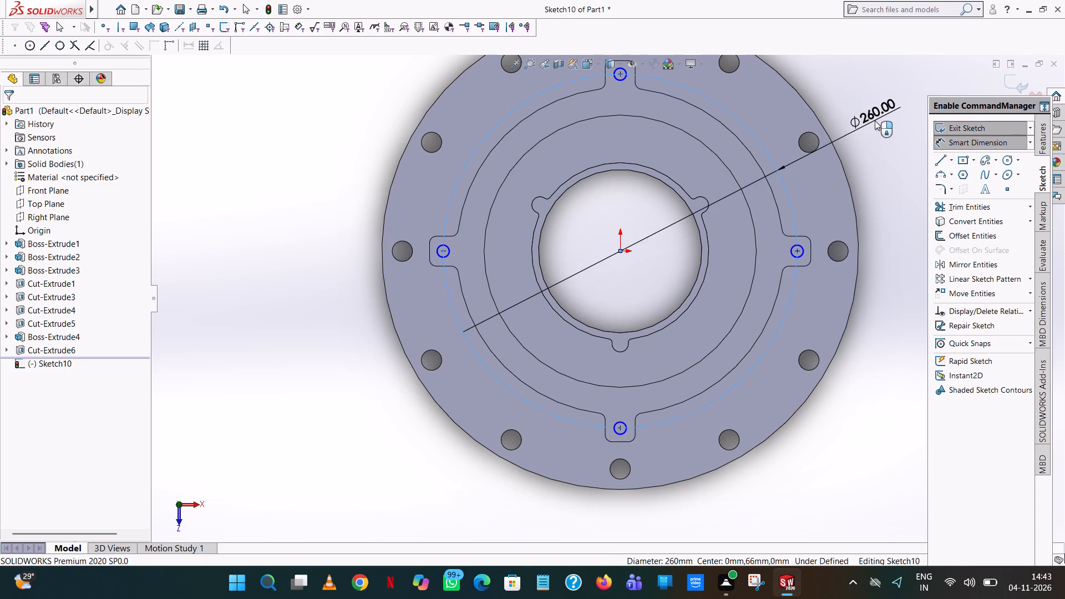
{"action": "left_click", "coordinate": [829, 104]}
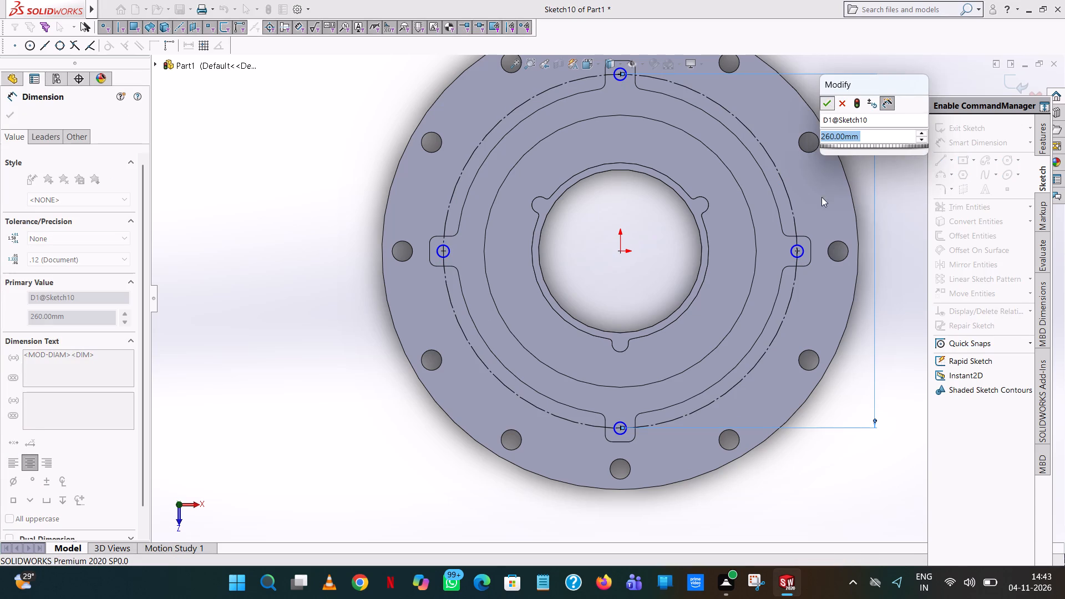
Dimension the diameter of the small circle on the tab at X 130, Y 0.
{"action": "scroll", "coordinate": [813, 263], "scroll_direction": "down", "scroll_amount": 5}
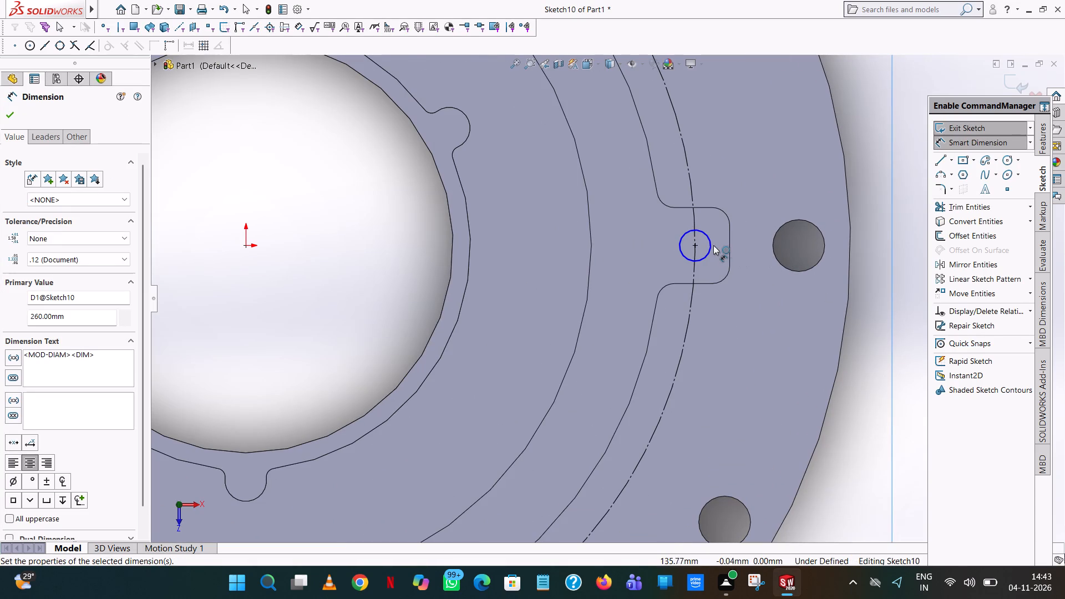
{"action": "left_click", "coordinate": [713, 245]}
{"action": "left_click", "coordinate": [827, 129]}
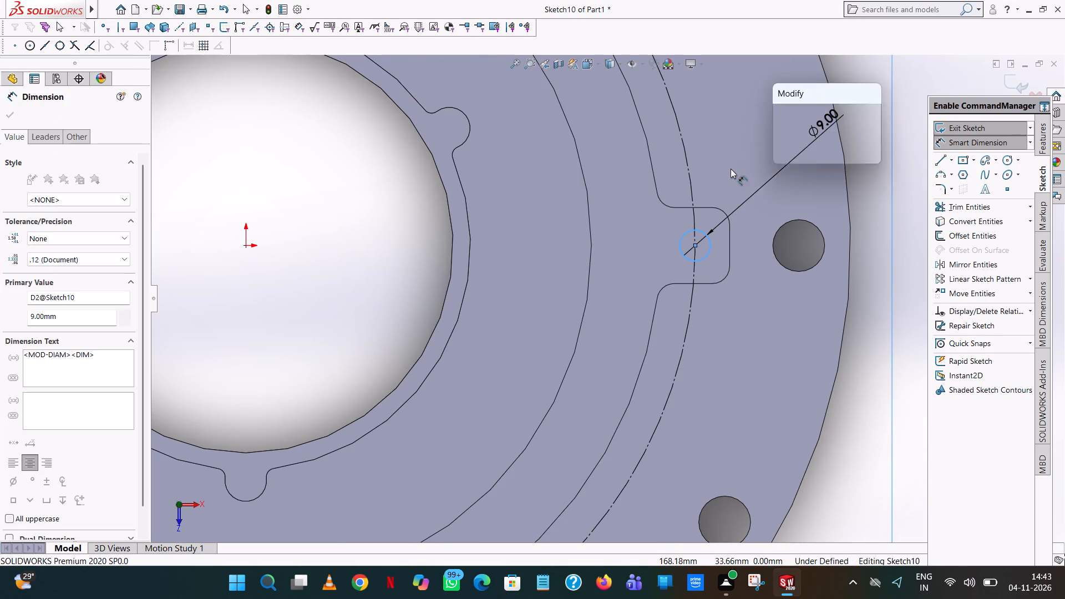
{"action": "left_click", "coordinate": [783, 112]}
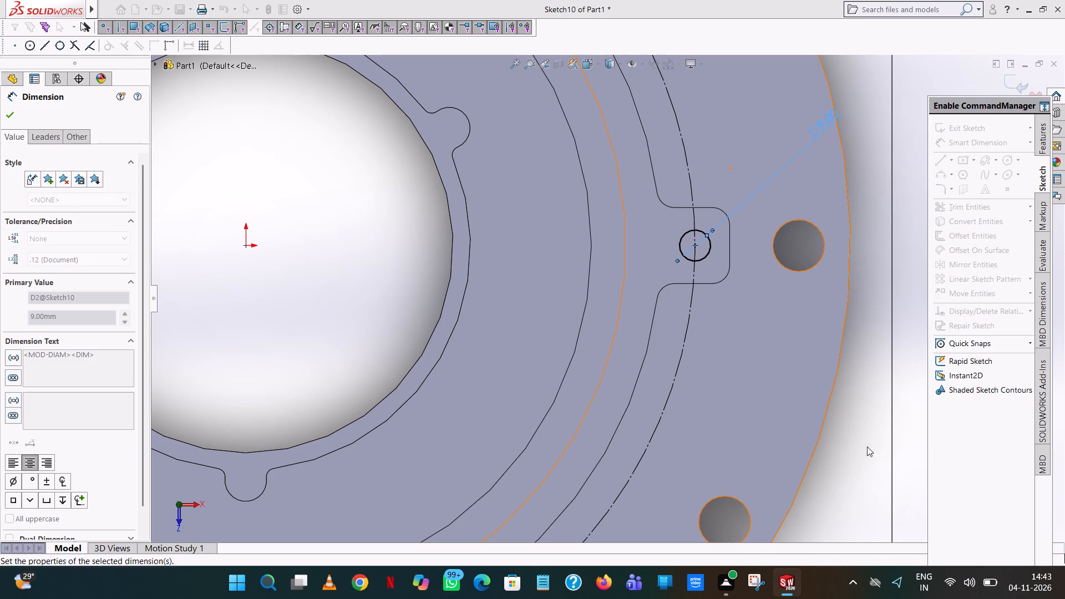
{"action": "left_click", "coordinate": [866, 446]}
Dimension the diameter of the small circle on the tab at X 0, Y -130.
{"action": "scroll", "coordinate": [861, 435], "scroll_direction": "up", "scroll_amount": 7}
{"action": "scroll", "coordinate": [455, 439], "scroll_direction": "down", "scroll_amount": 2}
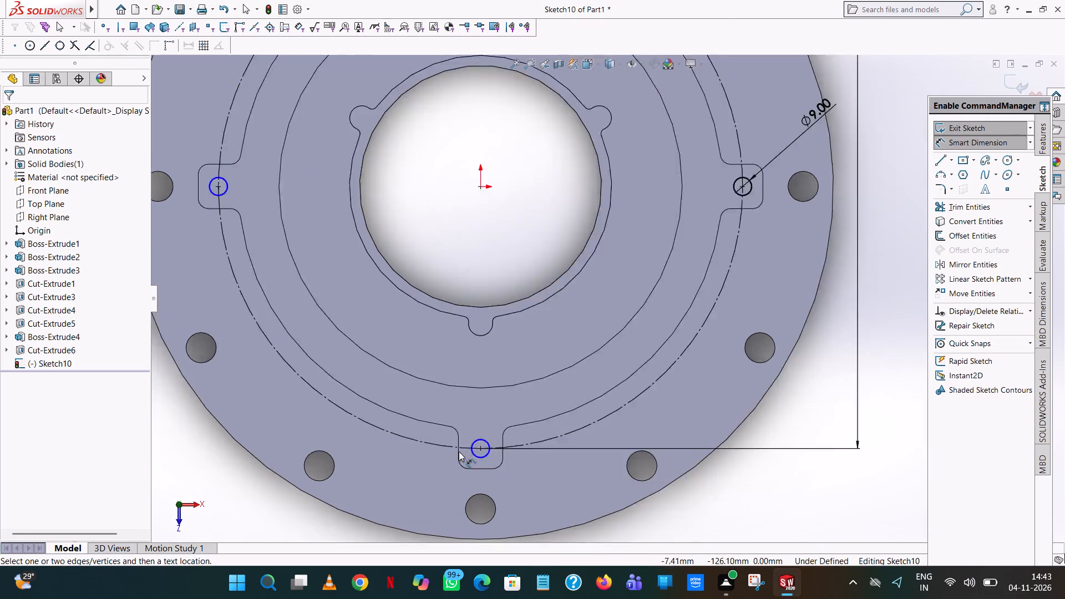
{"action": "scroll", "coordinate": [459, 451], "scroll_direction": "down", "scroll_amount": 2}
{"action": "left_click", "coordinate": [515, 441]}
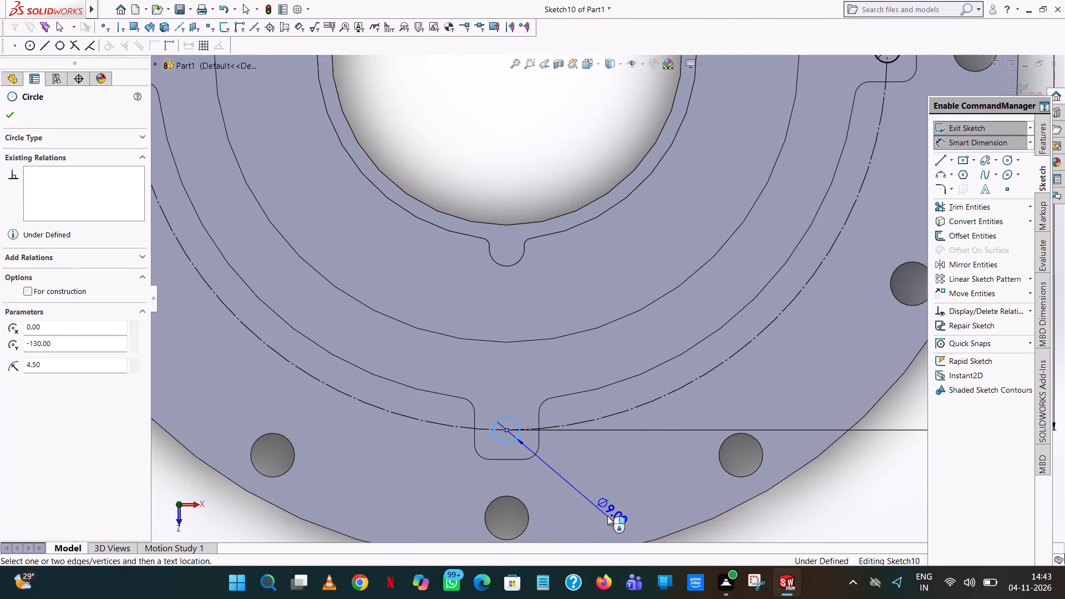
{"action": "left_click", "coordinate": [607, 516]}
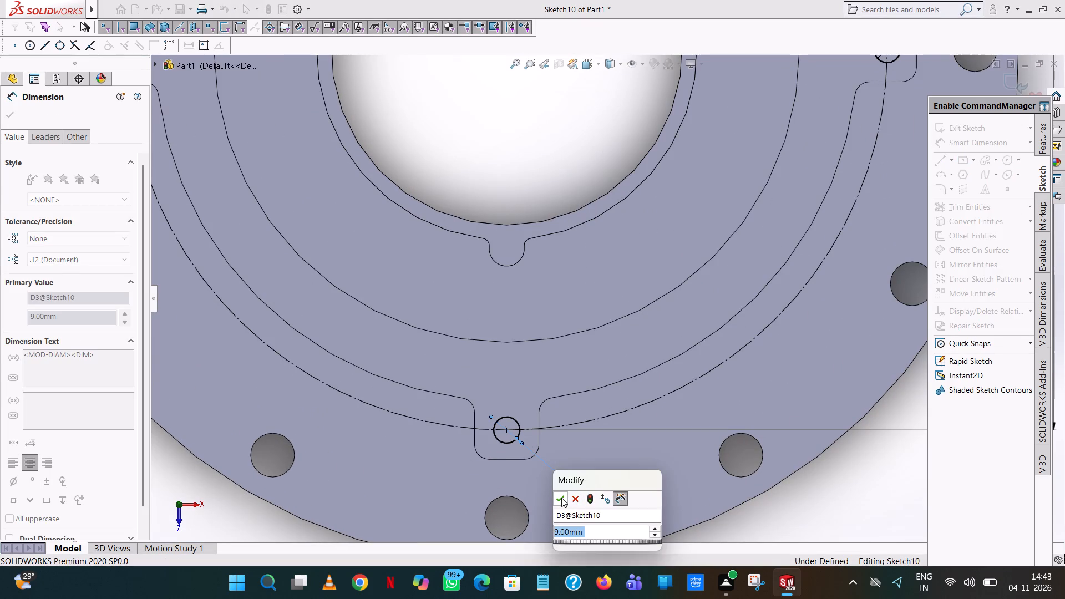
{"action": "left_click", "coordinate": [561, 498]}
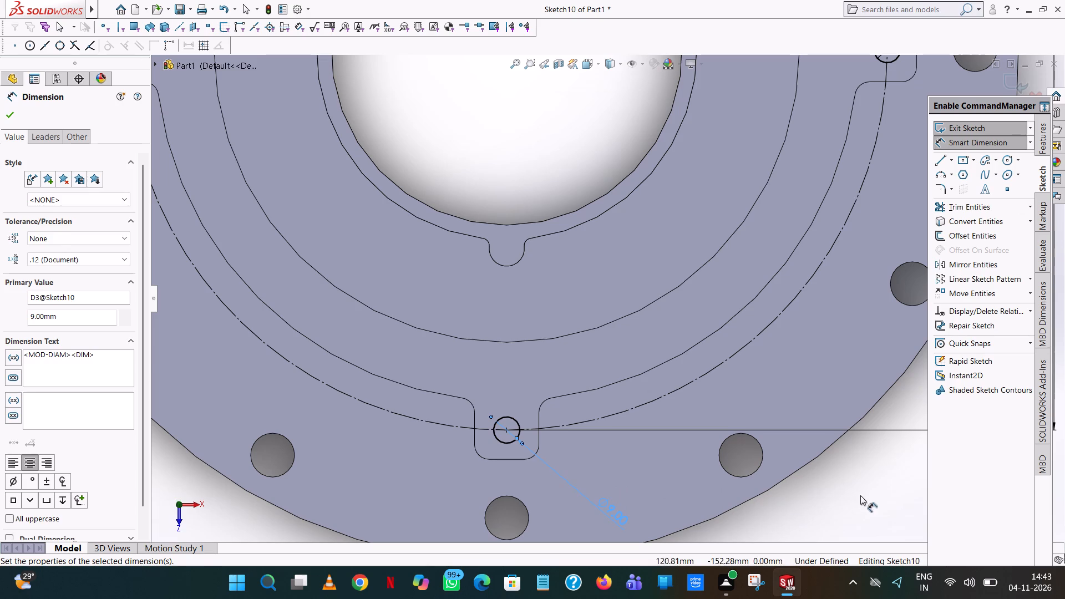
{"action": "left_click", "coordinate": [861, 495]}
Dimension the diameter of the small circle on the tab at X -130, Y 0.
{"action": "scroll", "coordinate": [762, 491], "scroll_direction": "up", "scroll_amount": 5}
{"action": "scroll", "coordinate": [416, 214], "scroll_direction": "down", "scroll_amount": 5}
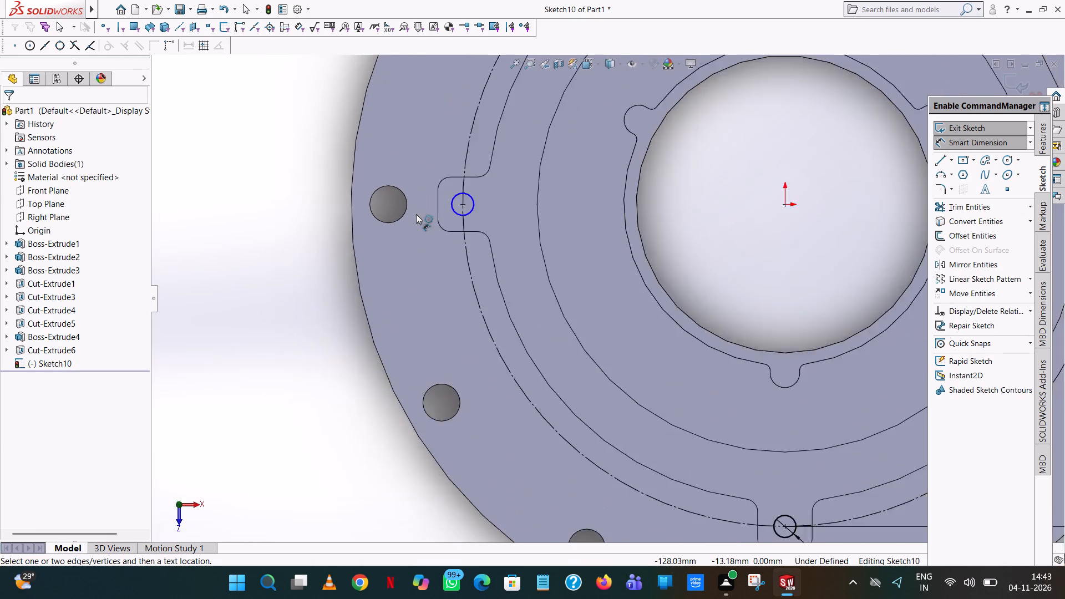
{"action": "left_click", "coordinate": [474, 216]}
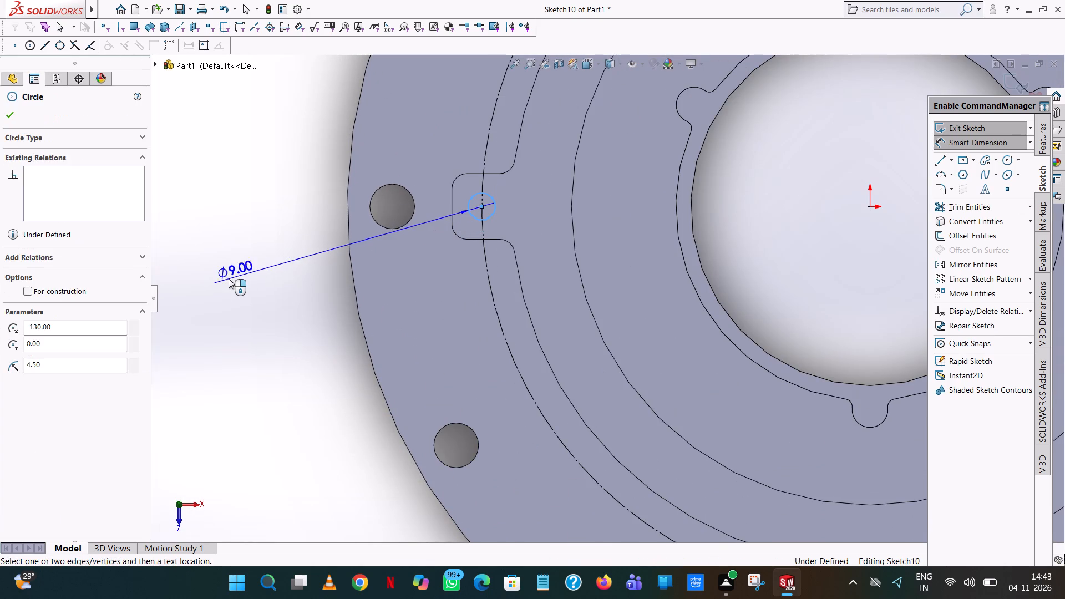
{"action": "left_click", "coordinate": [229, 278]}
{"action": "left_click", "coordinate": [181, 261]}
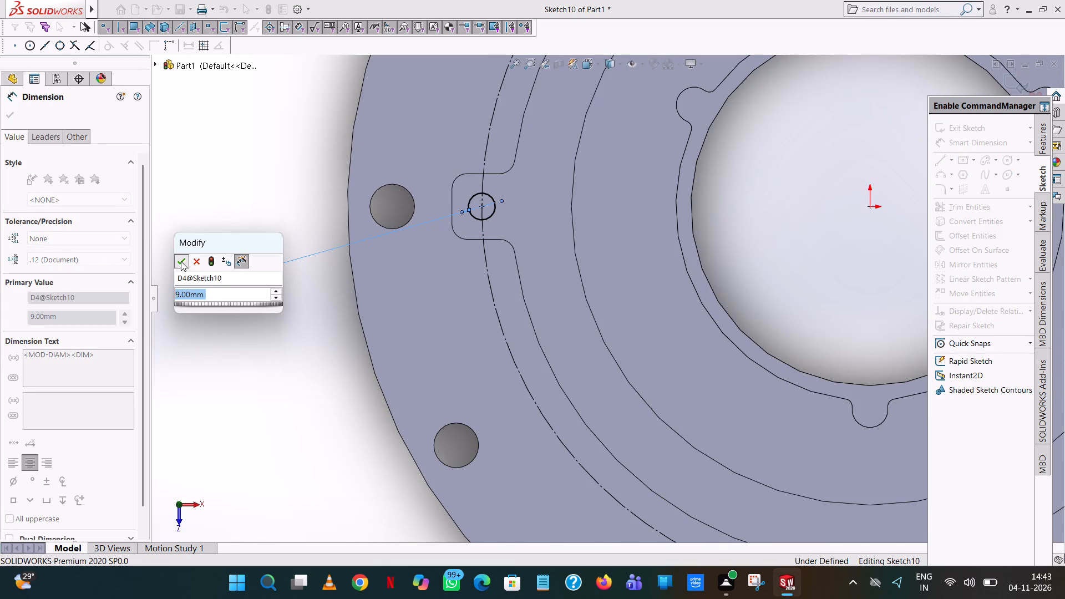
{"action": "left_click", "coordinate": [229, 170]}
Dimension the diameter of the small circle on the tab at X 0, Y 130.
{"action": "scroll", "coordinate": [542, 182], "scroll_direction": "up", "scroll_amount": 6}
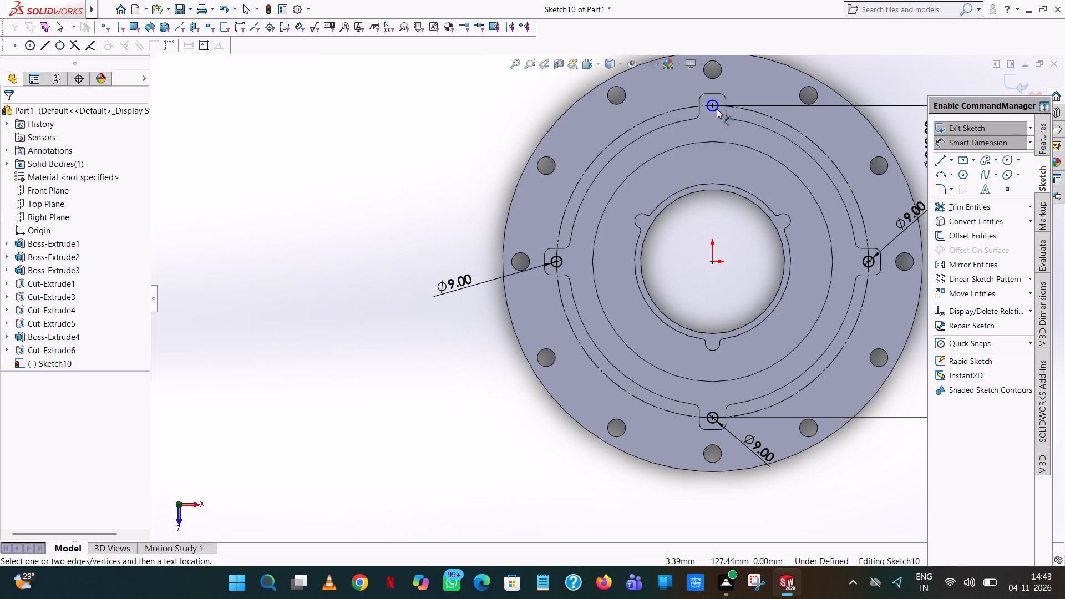
{"action": "scroll", "coordinate": [717, 109], "scroll_direction": "down", "scroll_amount": 8}
{"action": "left_click", "coordinate": [588, 237]}
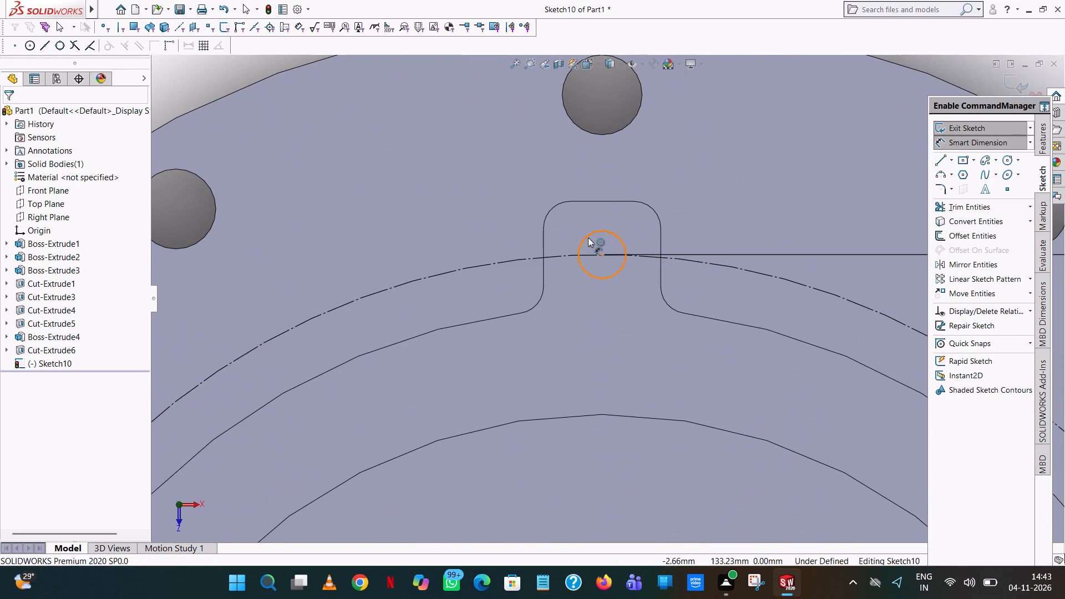
{"action": "scroll", "coordinate": [420, 138], "scroll_direction": "up", "scroll_amount": 6}
{"action": "left_click", "coordinate": [520, 153]}
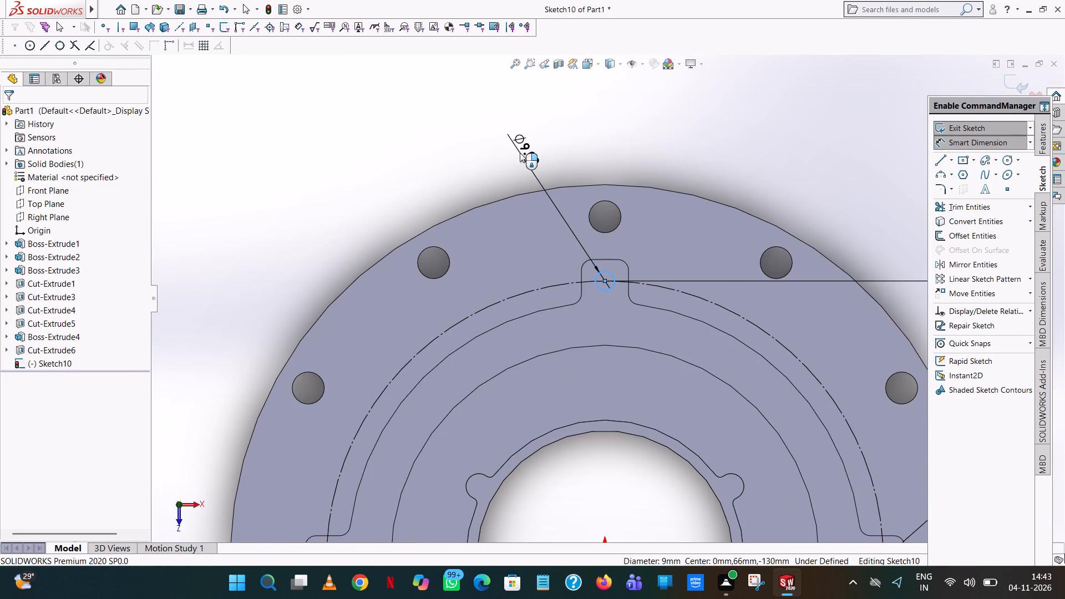
{"action": "left_click", "coordinate": [473, 140]}
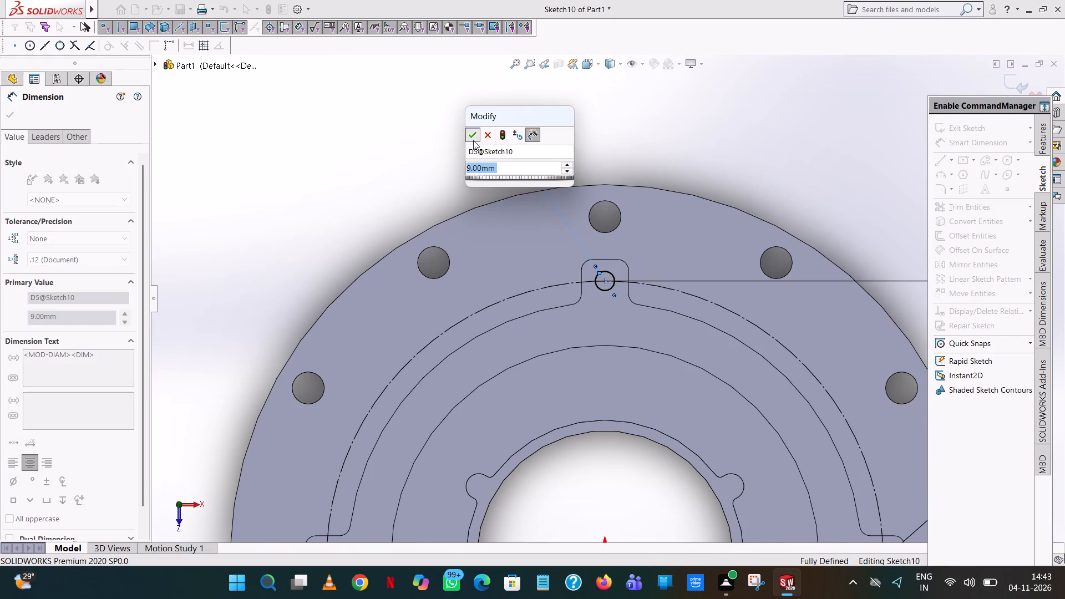
{"action": "left_click", "coordinate": [741, 146]}
Cut-extrude the four 9 mm circles on the plate's tabs with a blind depth of 48 mm.
{"action": "scroll", "coordinate": [575, 318], "scroll_direction": "up", "scroll_amount": 5}
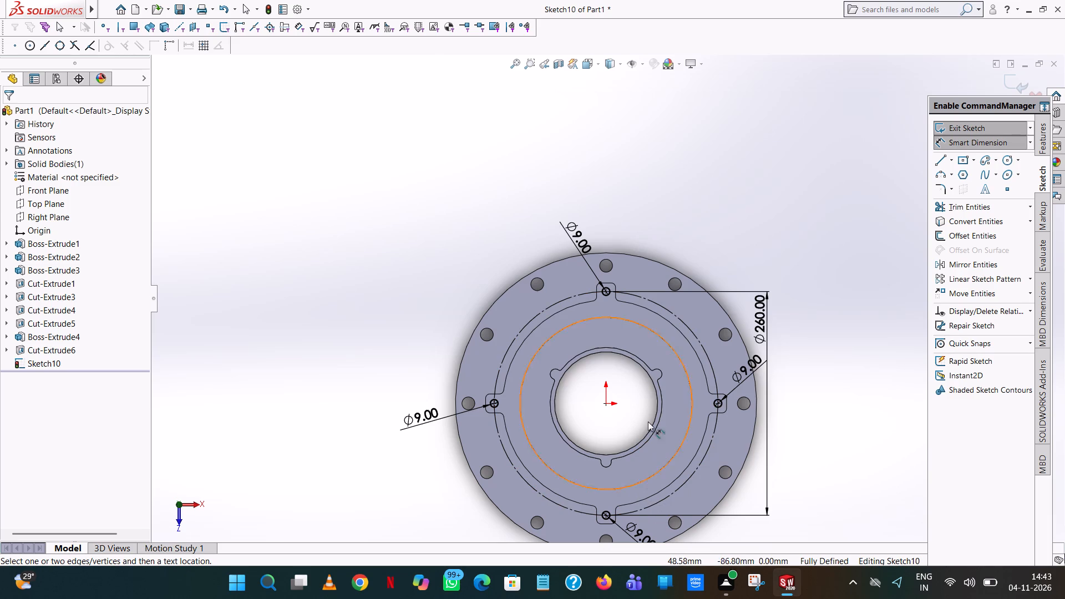
{"action": "left_click", "coordinate": [1041, 139]}
{"action": "left_click", "coordinate": [998, 201]}
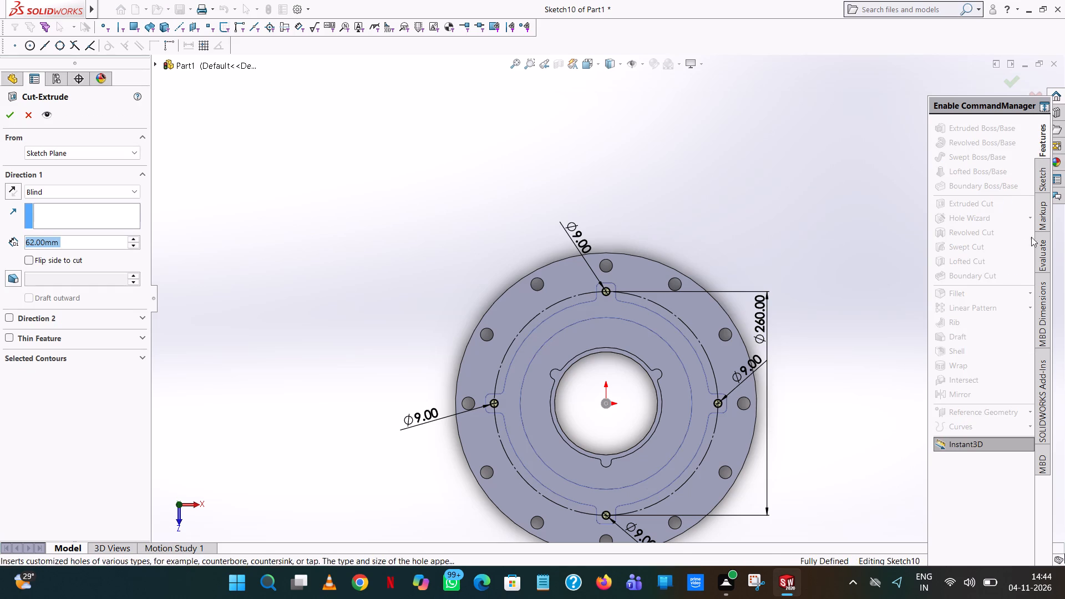
{"action": "middle_click_drag", "start_coordinate": [759, 390], "coordinate": [766, 134]}
{"action": "scroll", "coordinate": [775, 144], "scroll_direction": "up", "scroll_amount": 1}
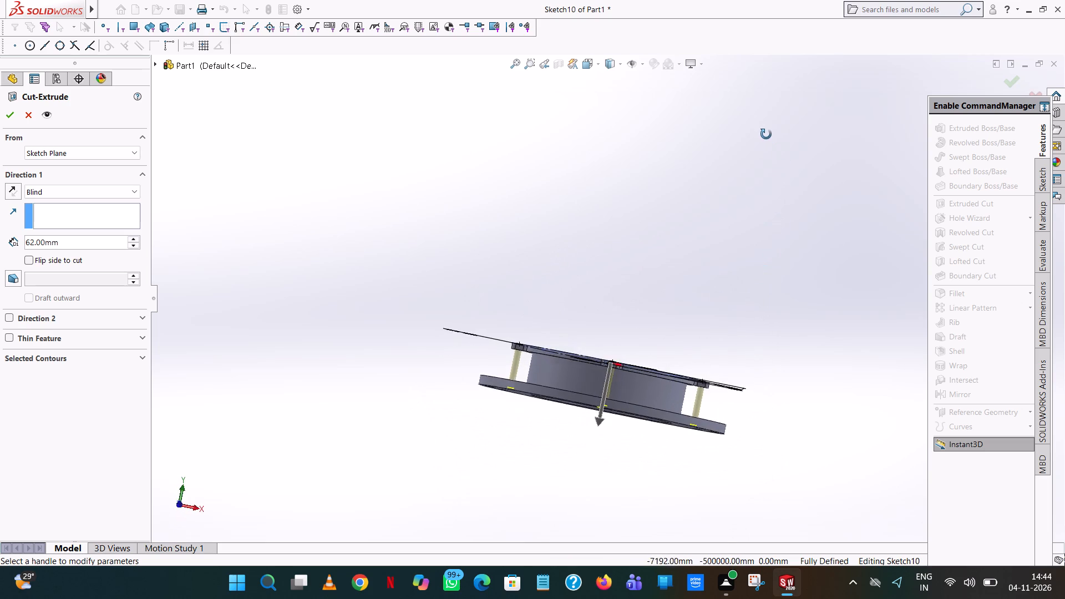
{"action": "middle_click_drag", "start_coordinate": [766, 134], "coordinate": [774, 165]}
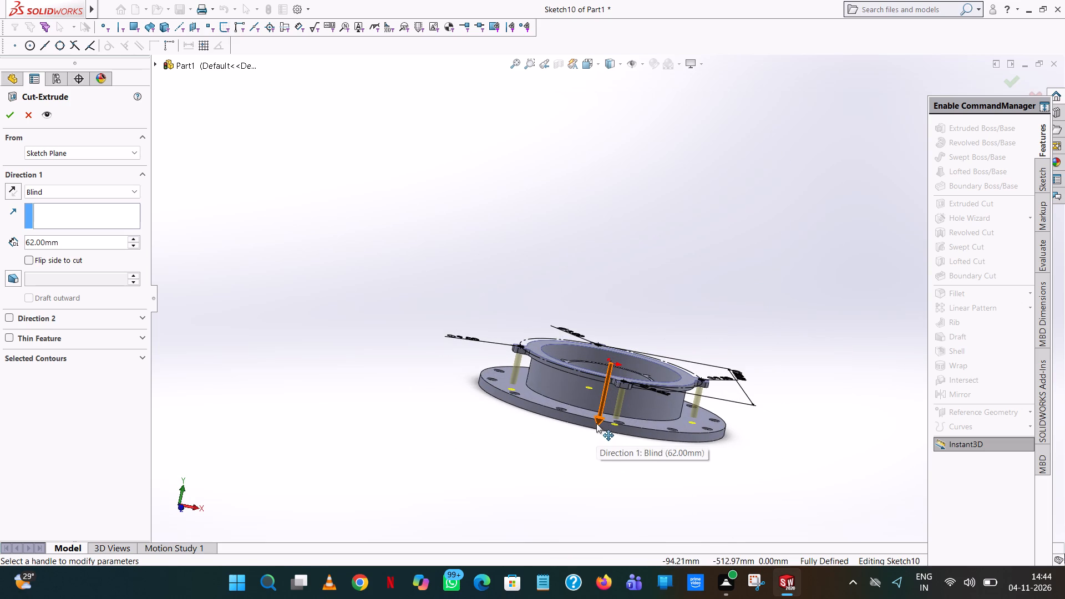
{"action": "left_click_drag", "start_coordinate": [597, 423], "coordinate": [605, 397]}
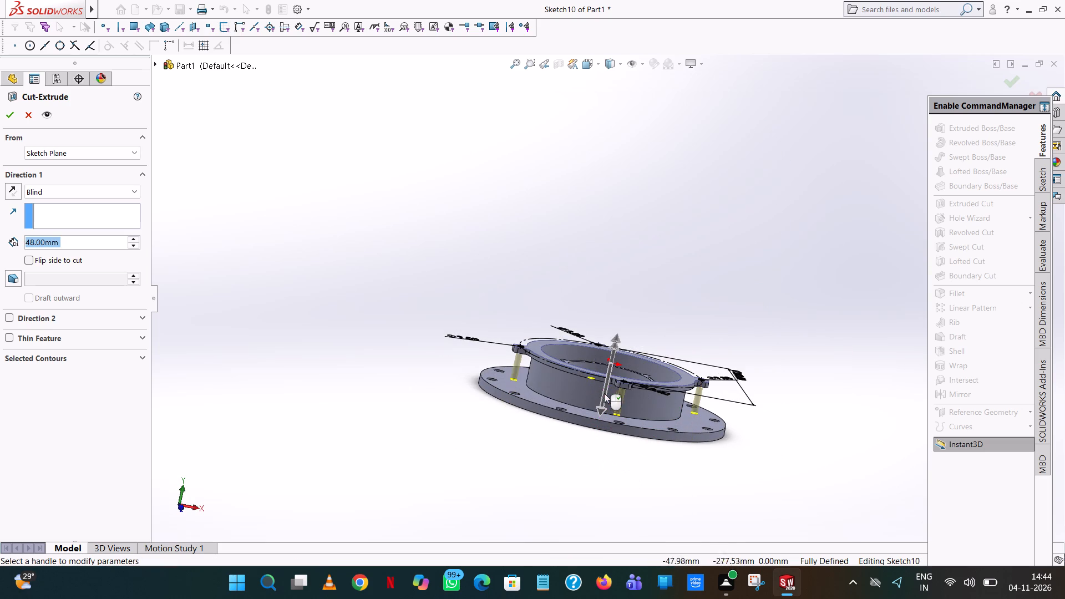
{"action": "left_click", "coordinate": [585, 262]}
{"action": "middle_click_drag", "start_coordinate": [645, 423], "coordinate": [669, 397]}
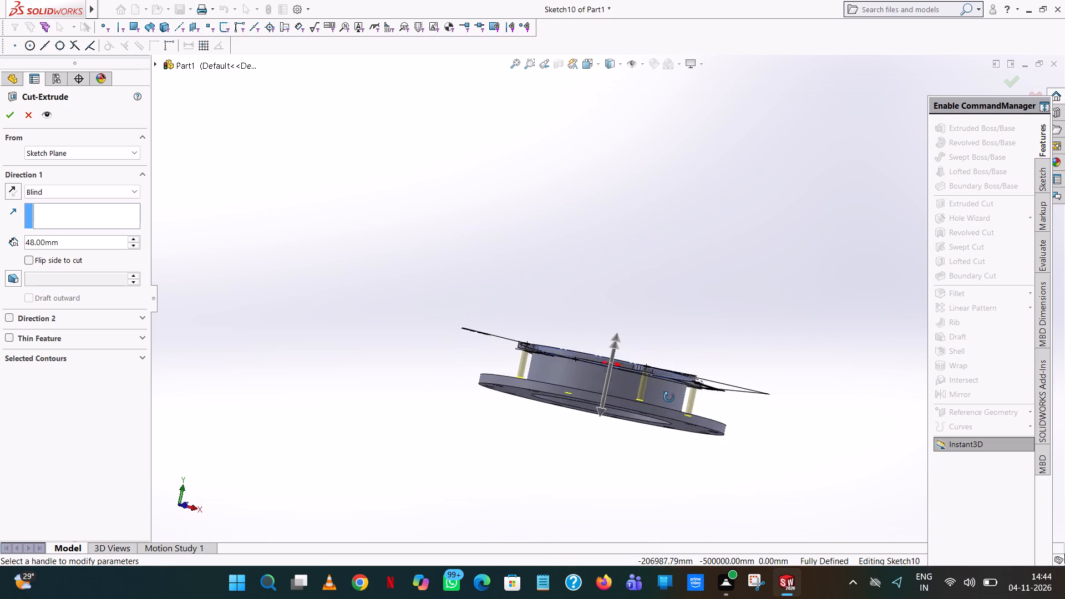
{"action": "middle_click_drag", "start_coordinate": [669, 397], "coordinate": [676, 419]}
{"action": "scroll", "coordinate": [674, 420], "scroll_direction": "down", "scroll_amount": 9}
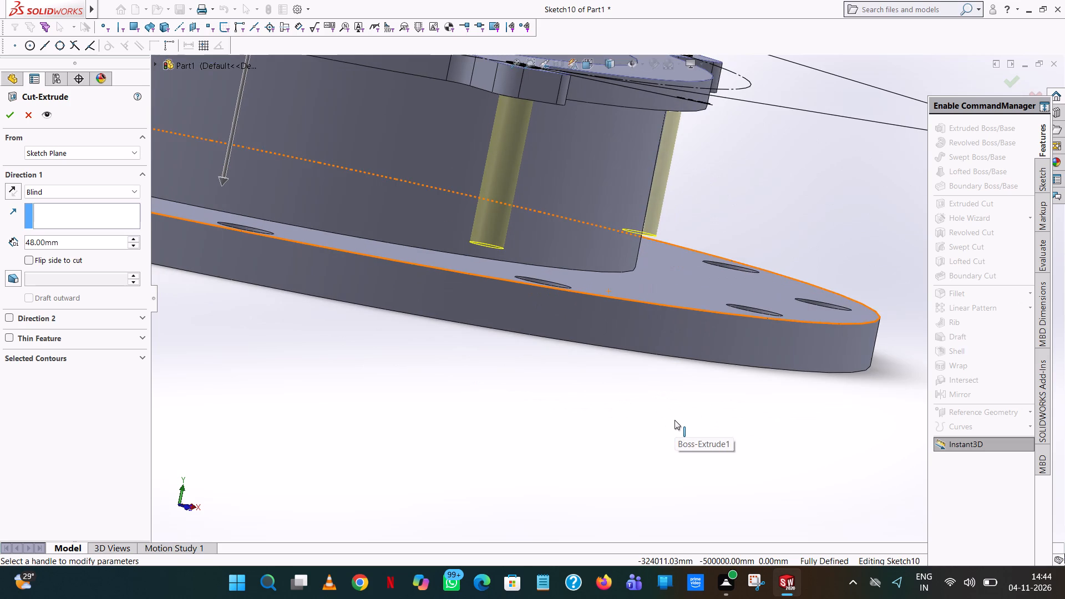
{"action": "middle_click_drag", "start_coordinate": [655, 407], "coordinate": [607, 380]}
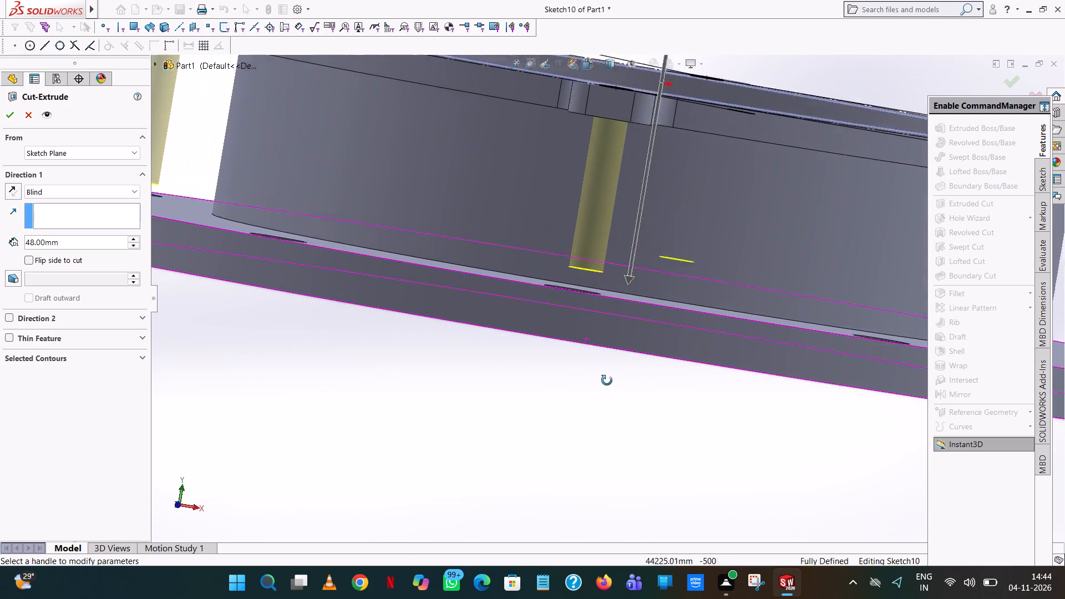
{"action": "middle_click_drag", "start_coordinate": [607, 380], "coordinate": [502, 363]}
{"action": "middle_click_drag", "start_coordinate": [529, 366], "coordinate": [609, 387]}
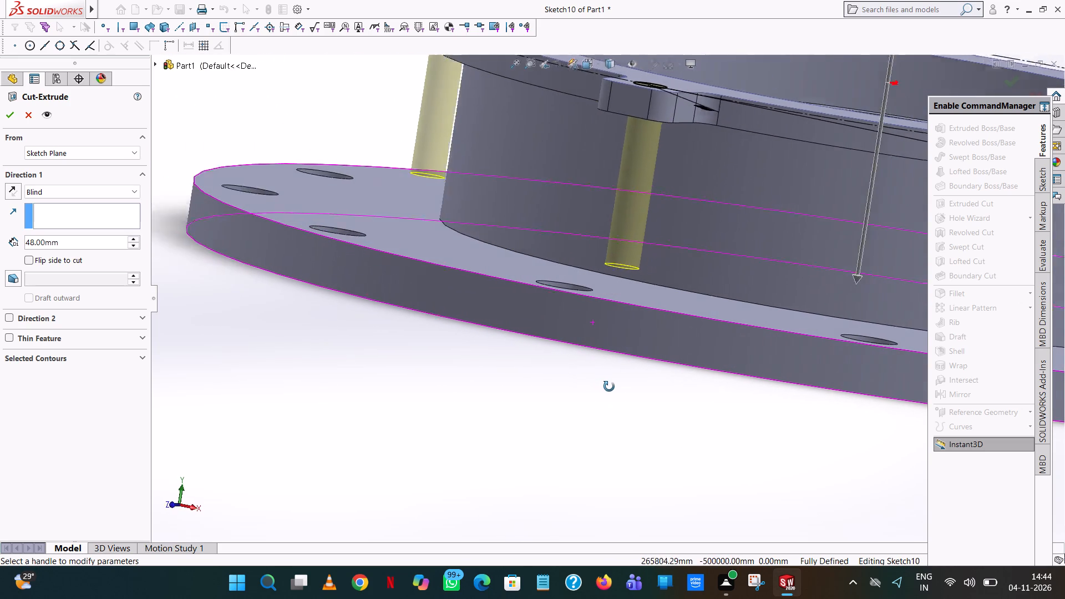
{"action": "middle_click_drag", "start_coordinate": [609, 387], "coordinate": [615, 388]}
{"action": "scroll", "coordinate": [615, 388], "scroll_direction": "up", "scroll_amount": 3}
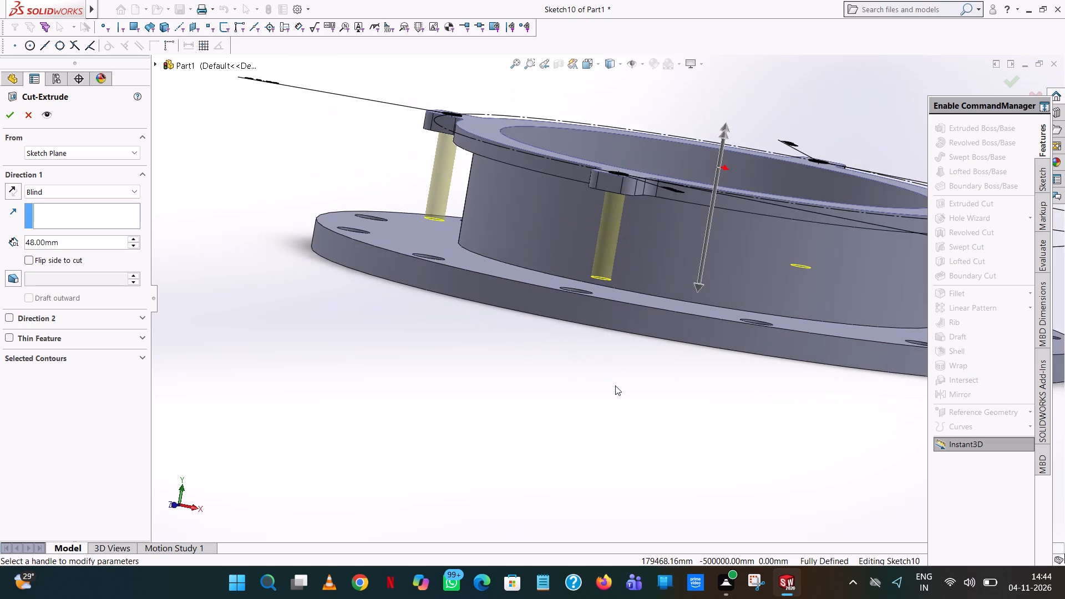
{"action": "middle_click_drag", "start_coordinate": [615, 385], "coordinate": [626, 374]}
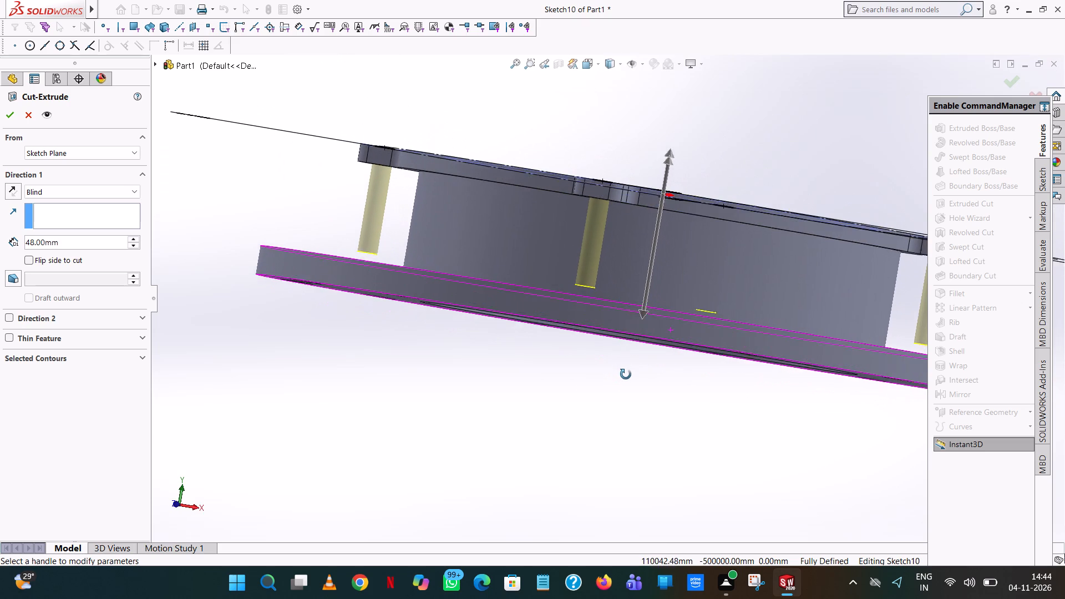
{"action": "middle_click_drag", "start_coordinate": [626, 374], "coordinate": [626, 379]}
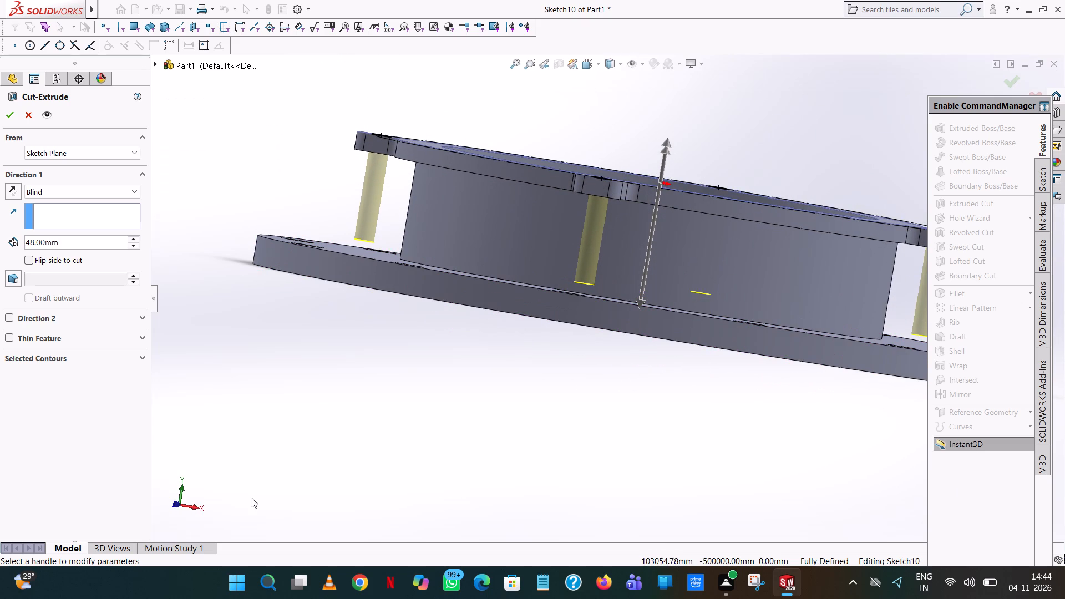
{"action": "left_click", "coordinate": [9, 113]}
{"action": "left_click", "coordinate": [418, 390]}
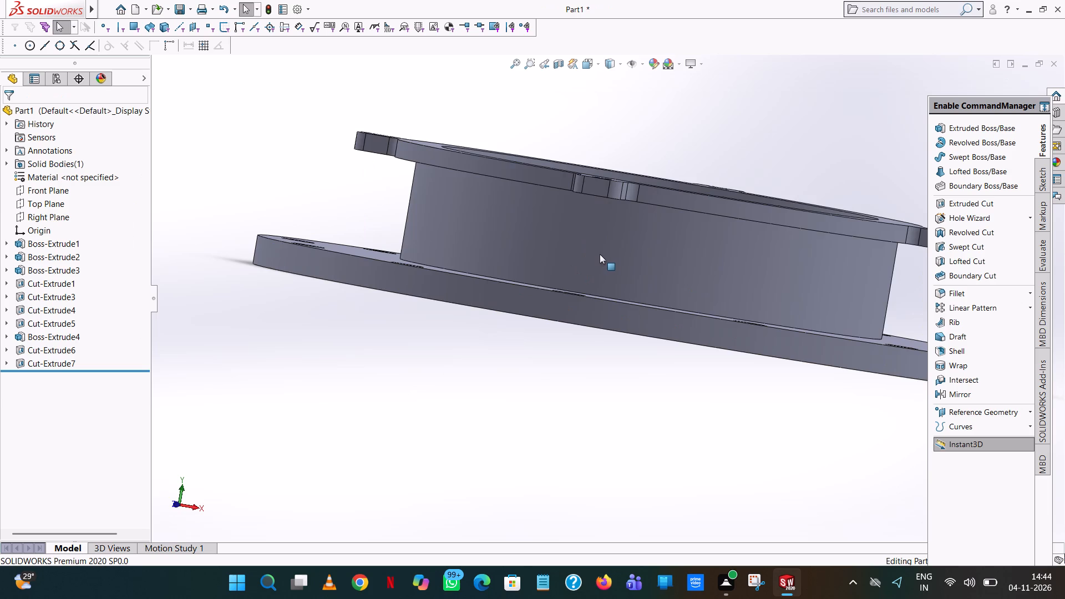
Start an extruded-cut sketch on the top face of the three-lobed inner boss and view it from the top.
{"action": "middle_click_drag", "start_coordinate": [600, 254], "coordinate": [592, 503]}
{"action": "scroll", "coordinate": [592, 503], "scroll_direction": "up", "scroll_amount": 1}
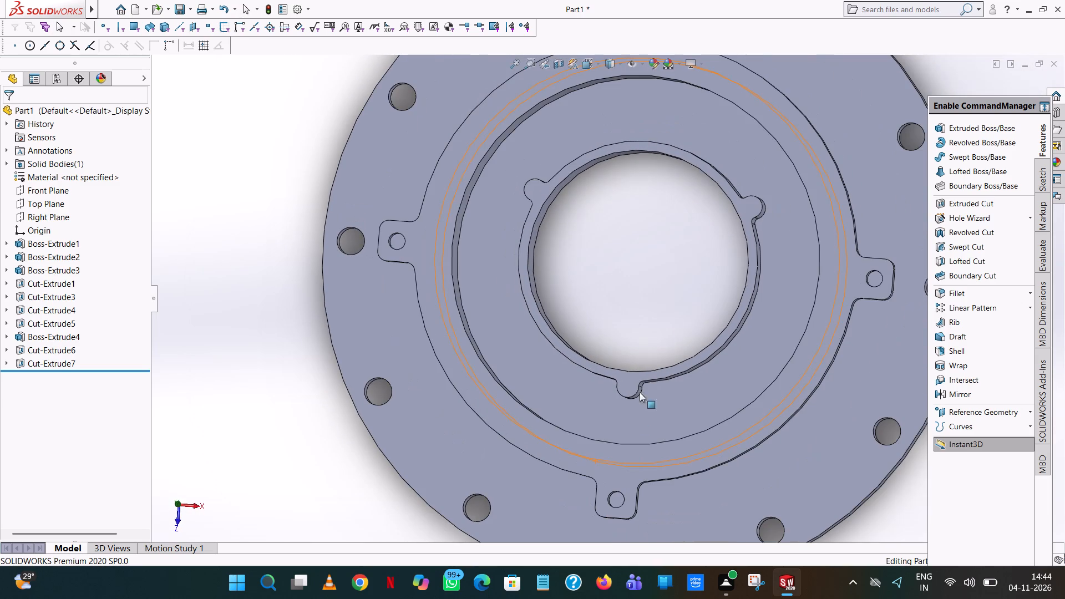
{"action": "left_click", "coordinate": [986, 208]}
{"action": "left_click", "coordinate": [537, 188]}
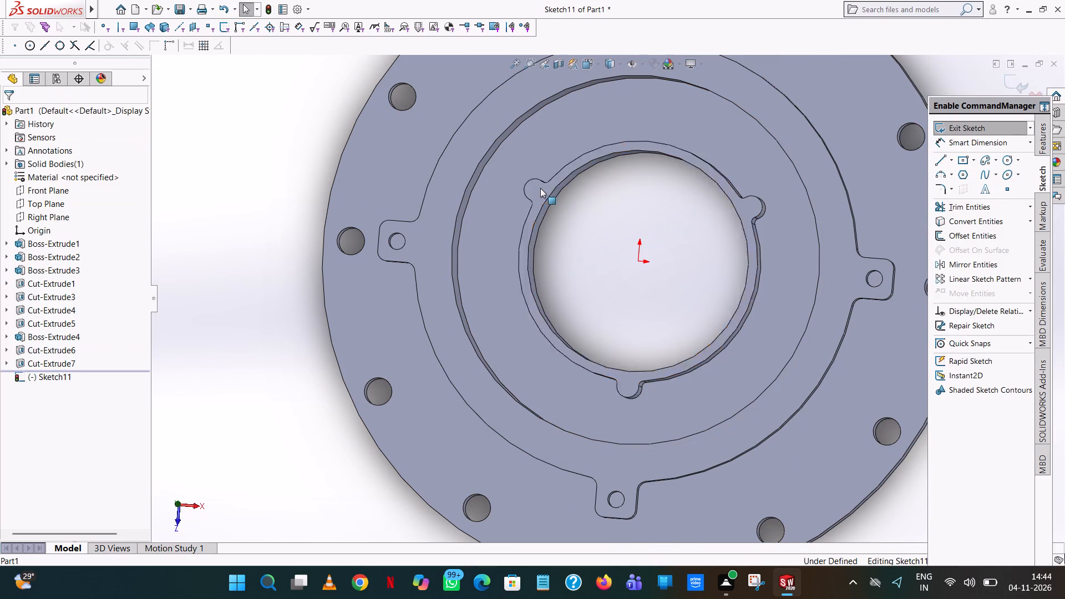
{"action": "left_click", "coordinate": [598, 66]}
{"action": "left_click", "coordinate": [647, 128]}
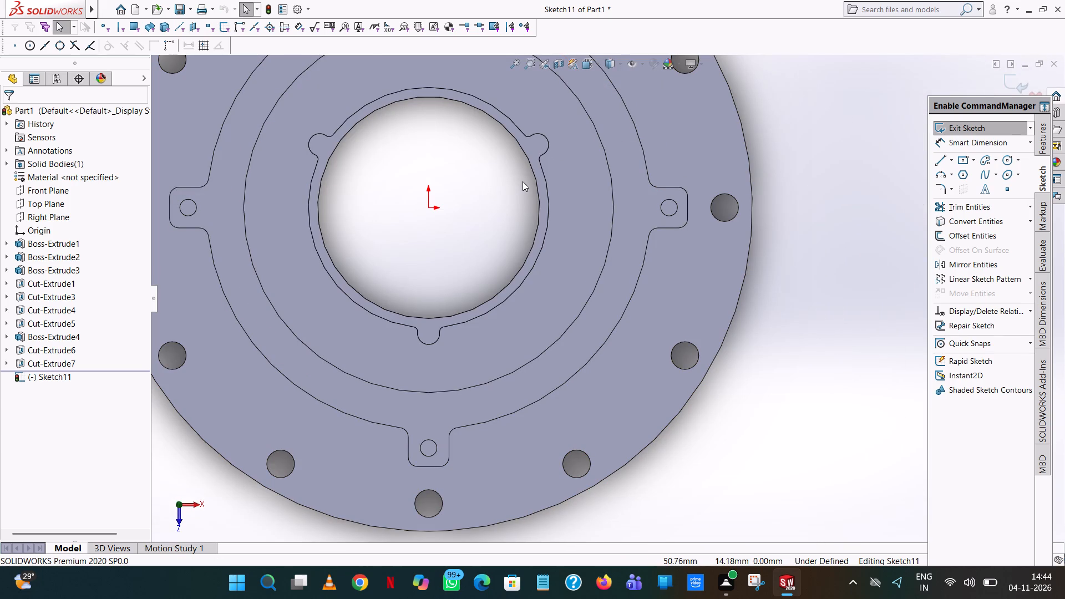
{"action": "scroll", "coordinate": [523, 181], "scroll_direction": "up", "scroll_amount": 1}
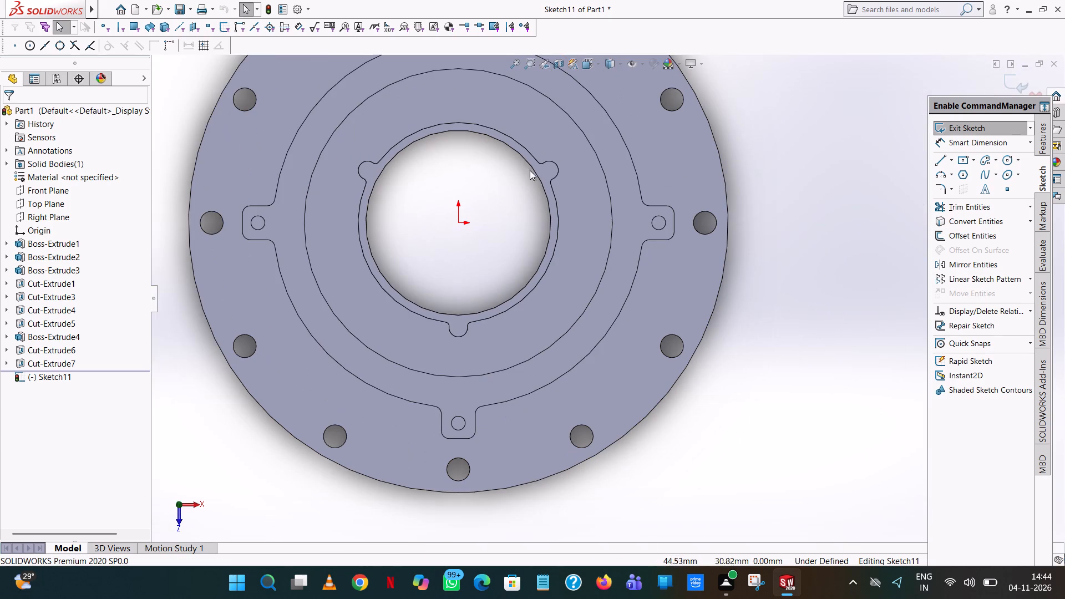
Sketch a circle centred on the origin through the three lobes and set its radius to 65+4.5 mm.
{"action": "left_click", "coordinate": [1006, 159]}
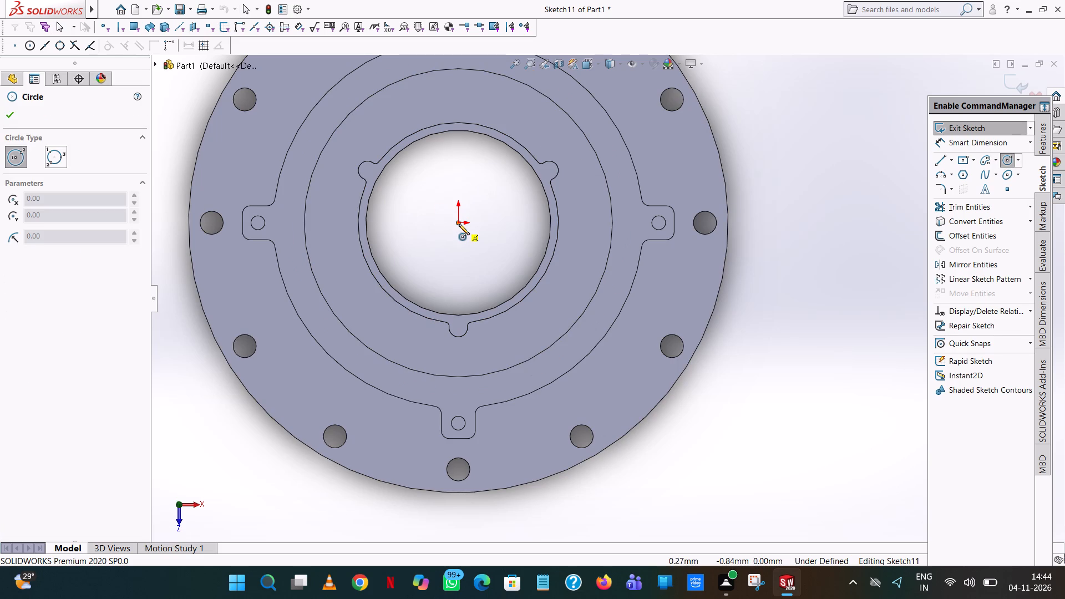
{"action": "left_click", "coordinate": [459, 224]}
{"action": "scroll", "coordinate": [437, 148], "scroll_direction": "down", "scroll_amount": 4}
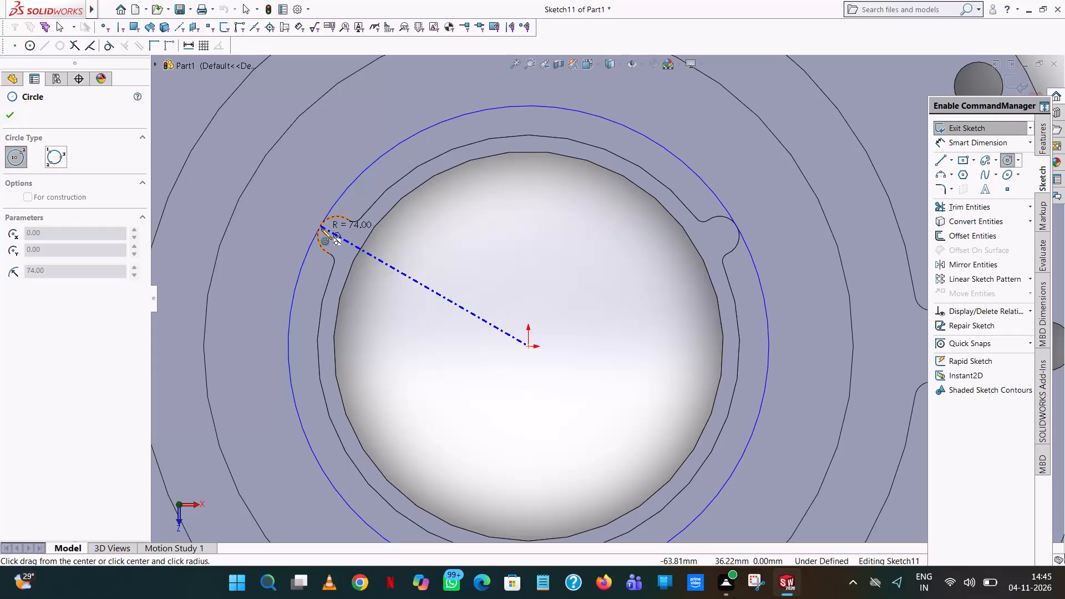
{"action": "left_click", "coordinate": [360, 200]}
{"action": "right_click", "coordinate": [360, 200]}
{"action": "left_click", "coordinate": [387, 209]}
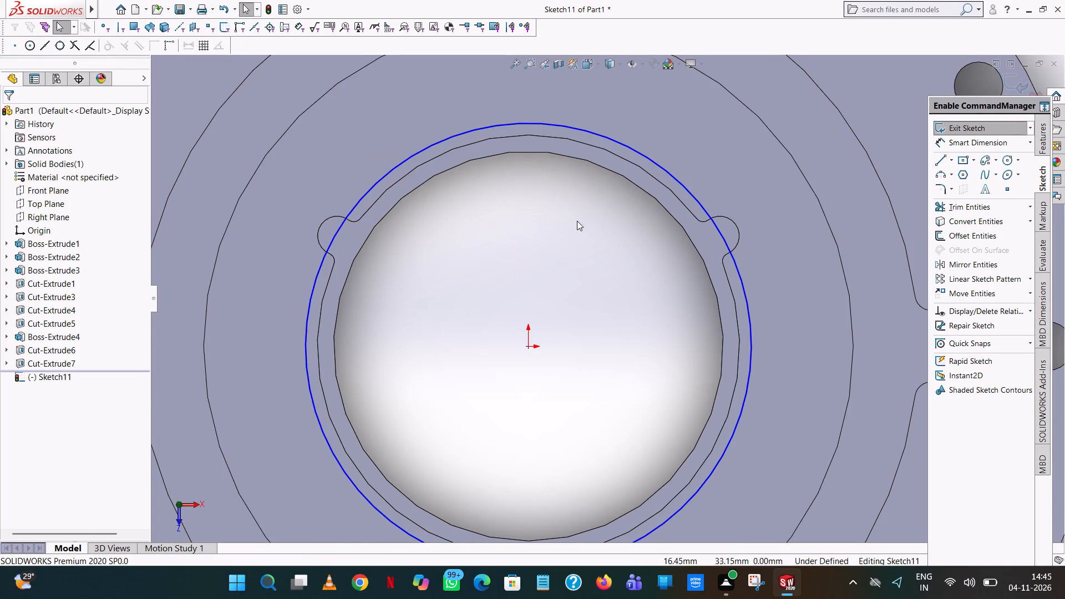
{"action": "left_click", "coordinate": [562, 124]}
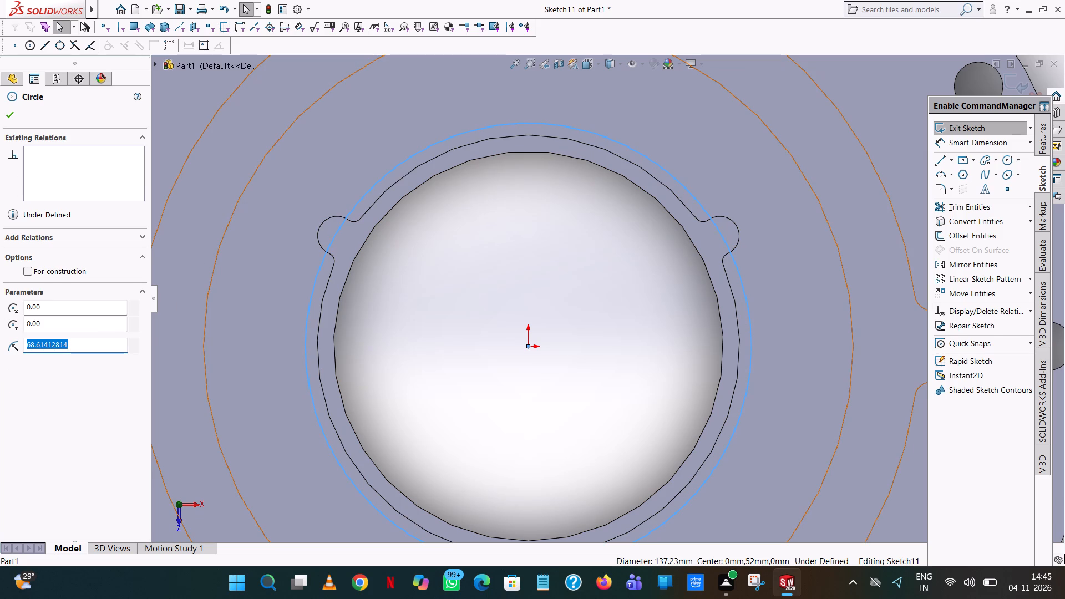
{"action": "type", "text": "65+4.5"}
{"action": "key", "text": "Return"}
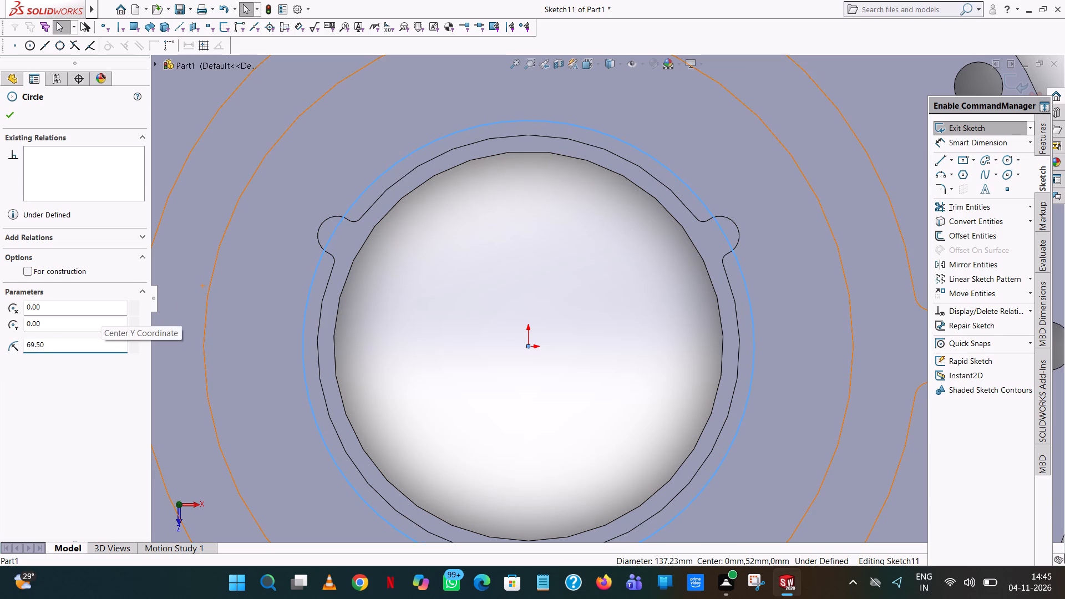
{"action": "left_click", "coordinate": [11, 116]}
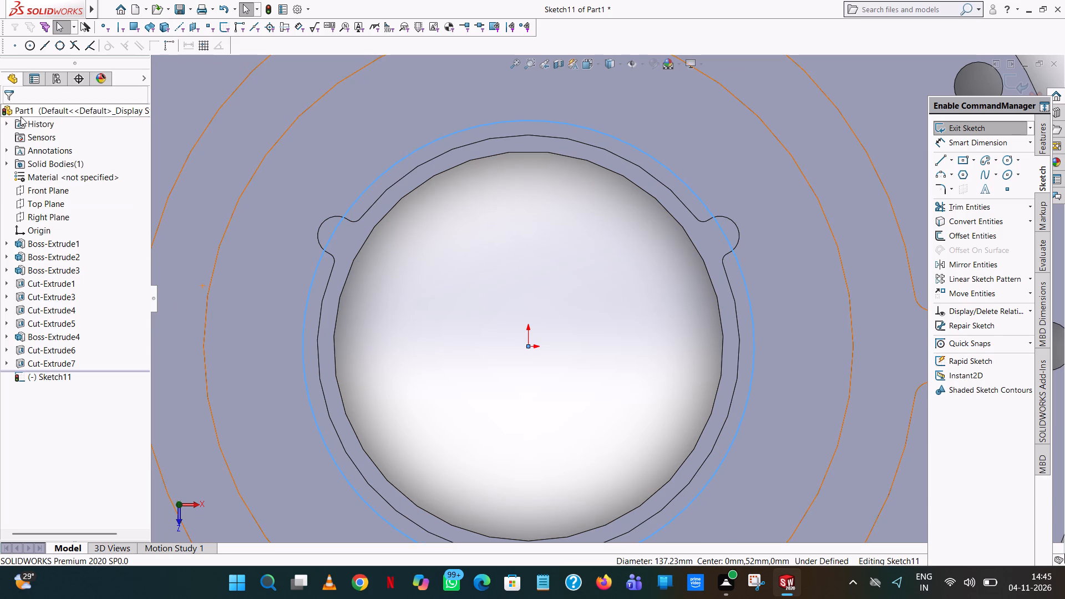
{"action": "scroll", "coordinate": [728, 155], "scroll_direction": "up", "scroll_amount": 5}
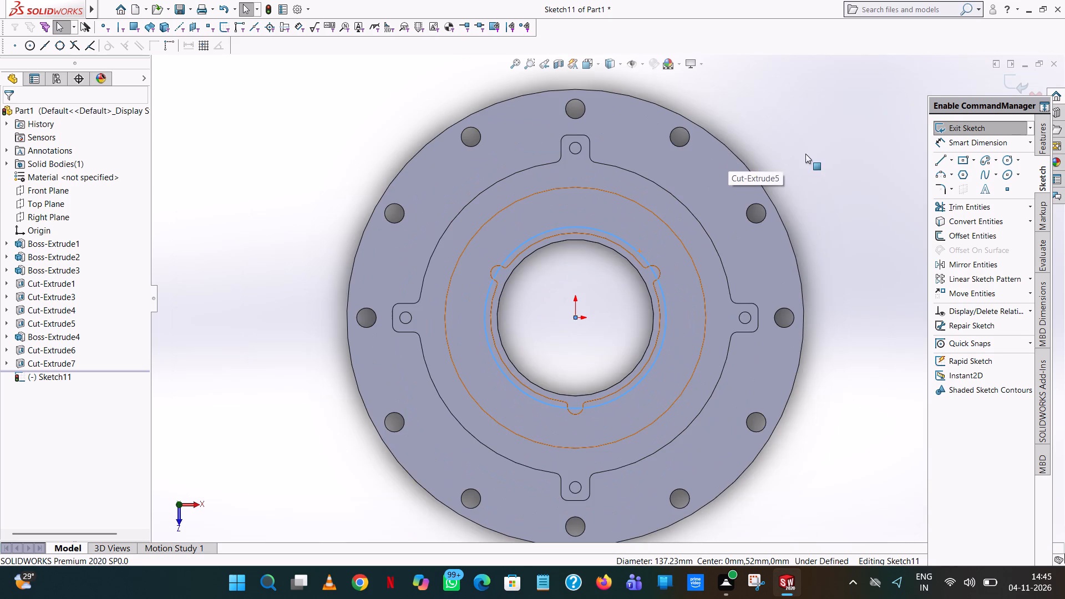
{"action": "left_click", "coordinate": [808, 154]}
Sketch a small circle of radius 2.5 mm in the inner boss's lobe, centred on the 69.5 mm radius circle at X 0, Y -69.5.
{"action": "left_click", "coordinate": [1003, 158]}
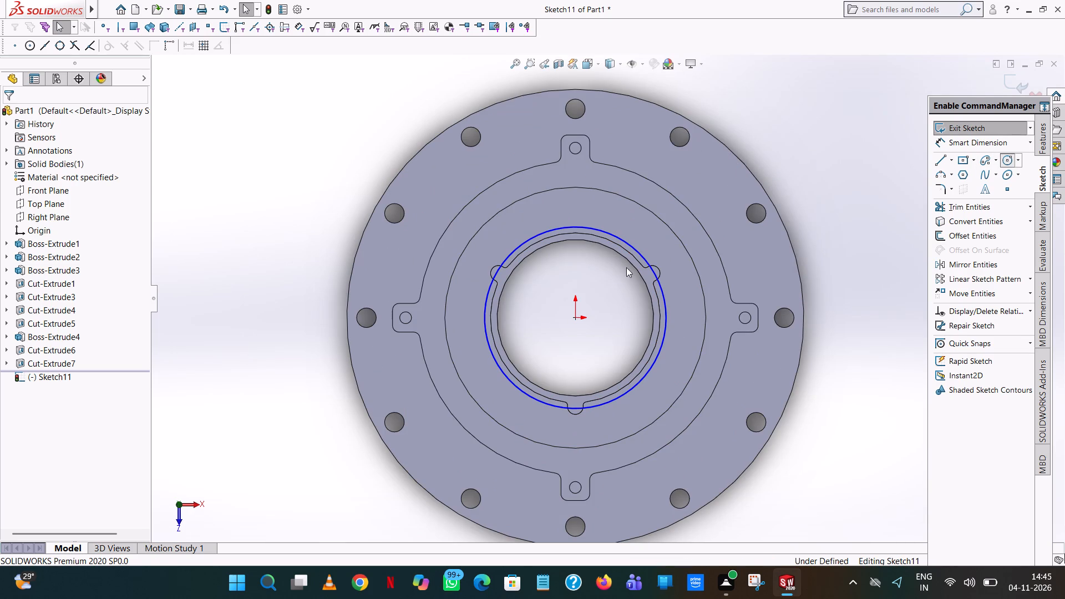
{"action": "scroll", "coordinate": [657, 273], "scroll_direction": "down", "scroll_amount": 9}
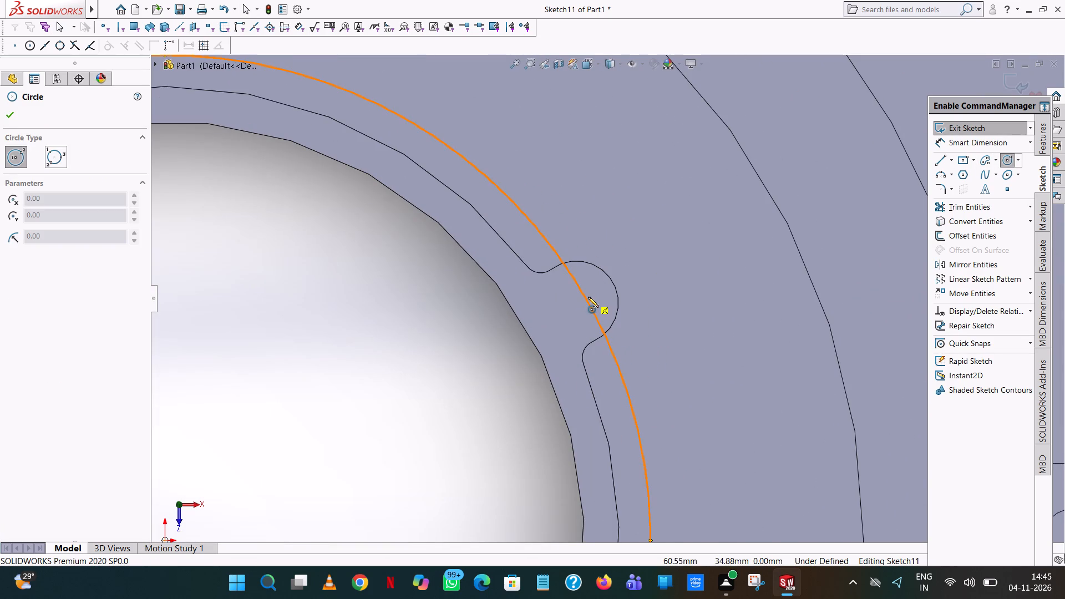
{"action": "scroll", "coordinate": [586, 296], "scroll_direction": "up", "scroll_amount": 10}
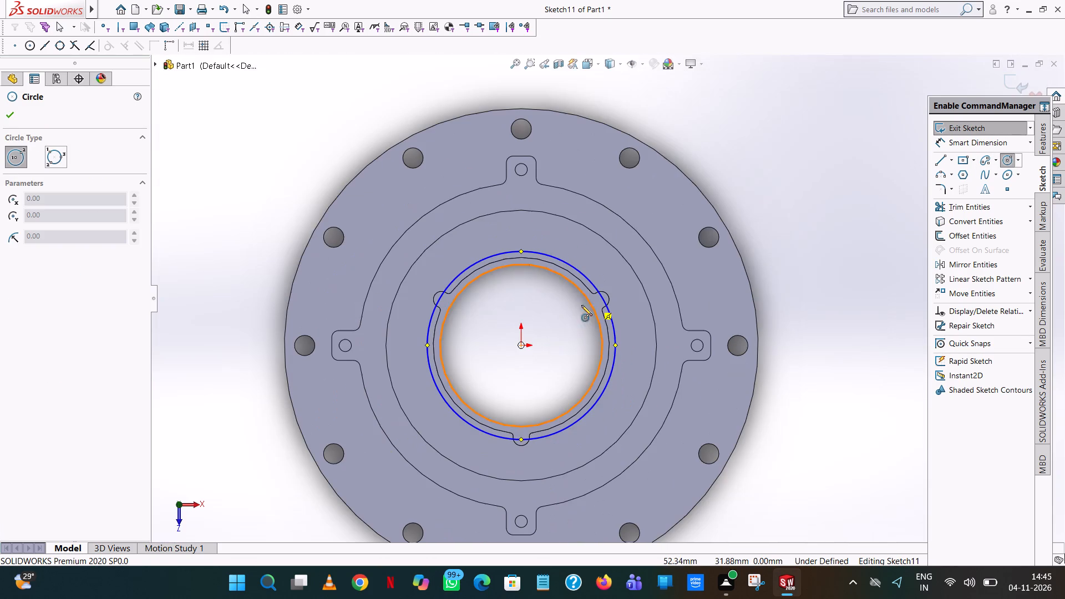
{"action": "scroll", "coordinate": [531, 425], "scroll_direction": "down", "scroll_amount": 5}
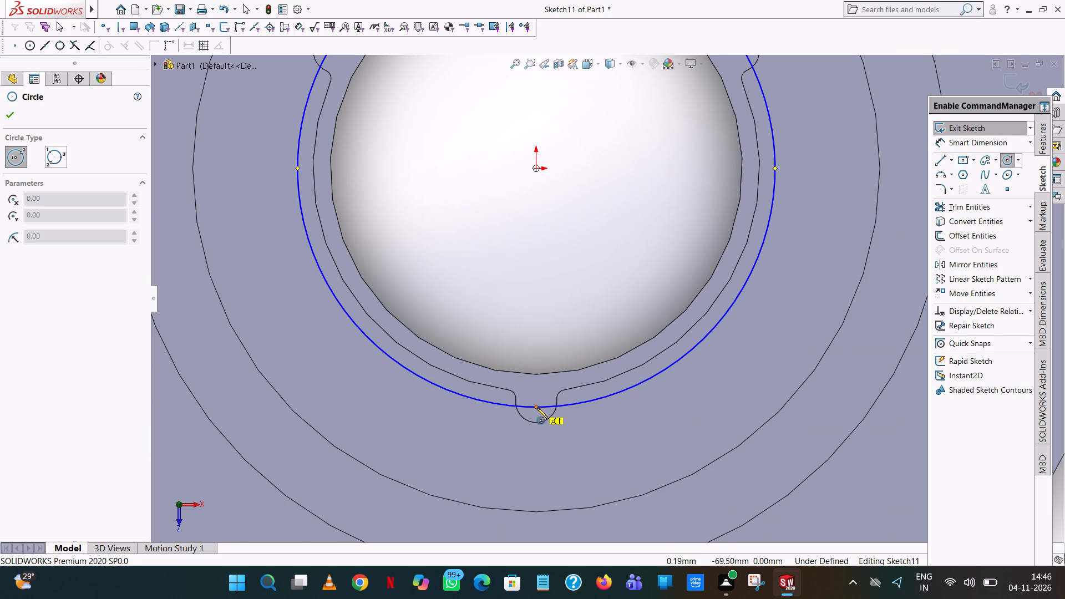
{"action": "left_click", "coordinate": [535, 405]}
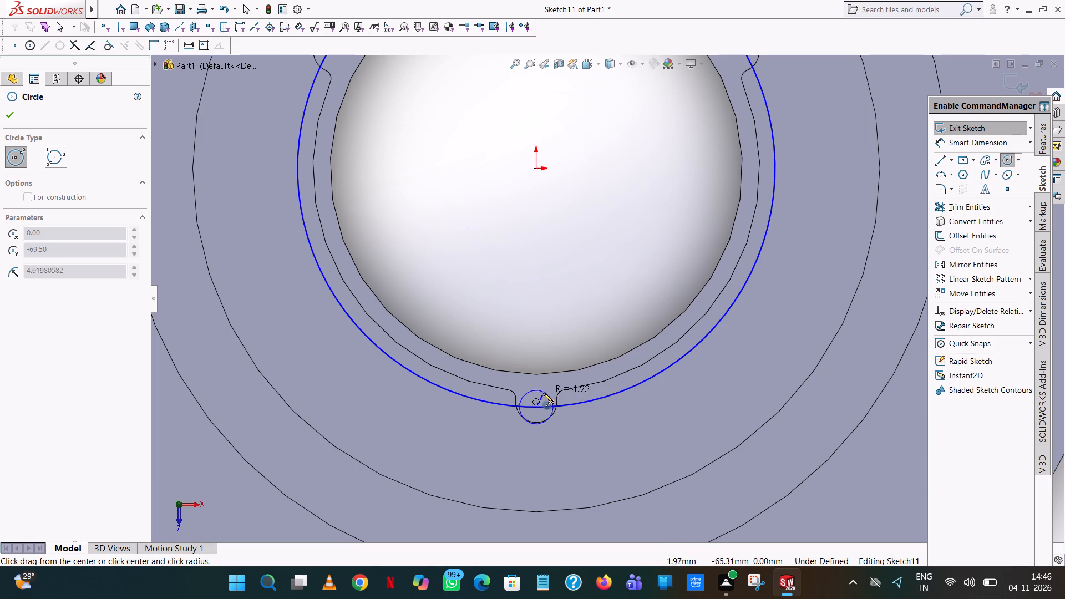
{"action": "scroll", "coordinate": [539, 398], "scroll_direction": "down", "scroll_amount": 4}
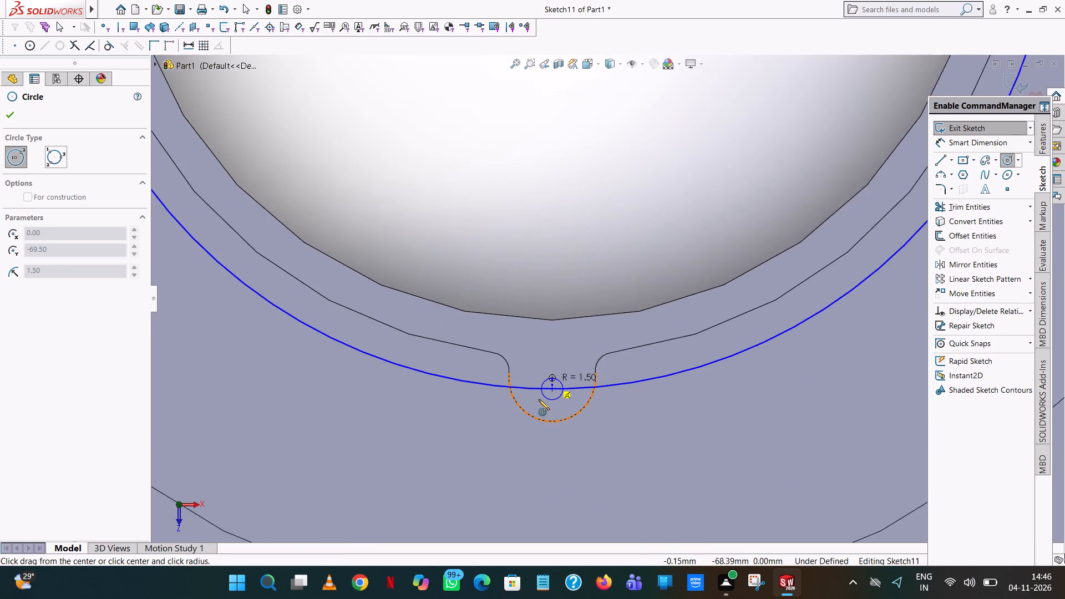
{"action": "scroll", "coordinate": [539, 399], "scroll_direction": "down", "scroll_amount": 3}
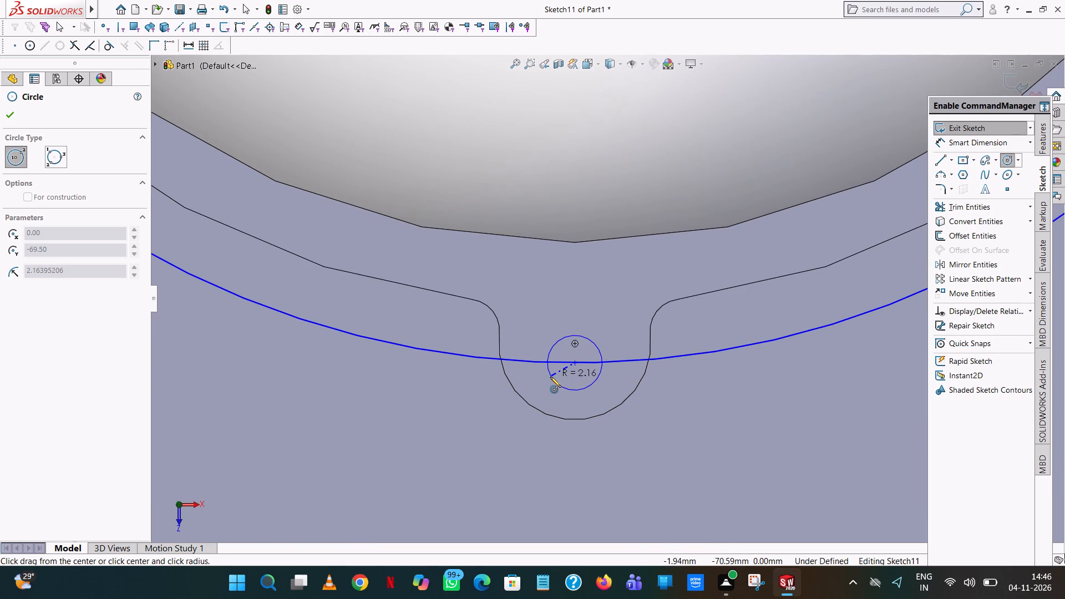
{"action": "left_click", "coordinate": [550, 377]}
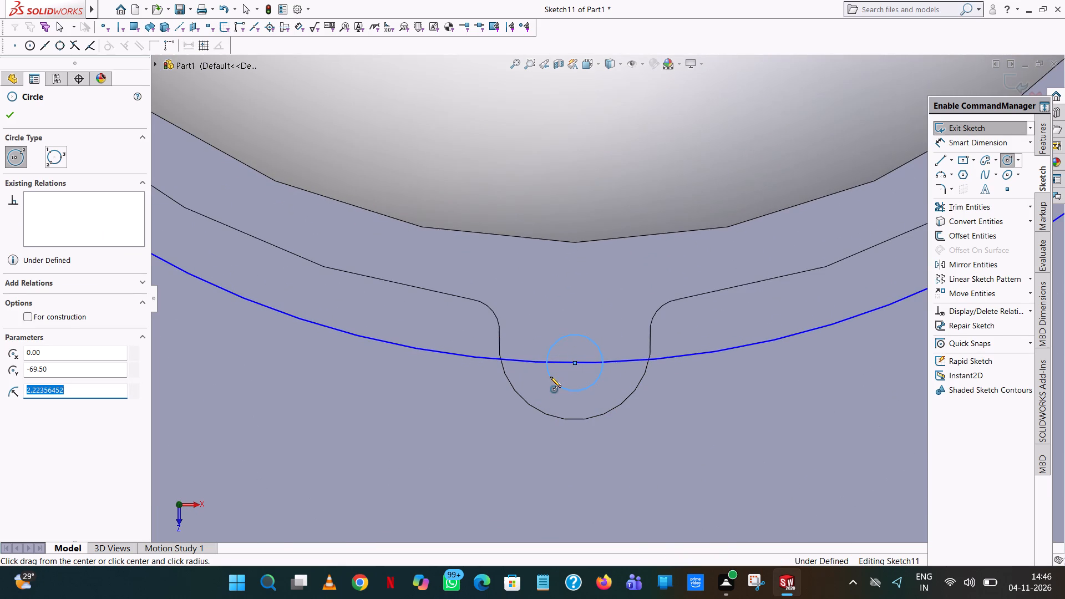
{"action": "type", "text": "2.5"}
{"action": "key", "text": "Return"}
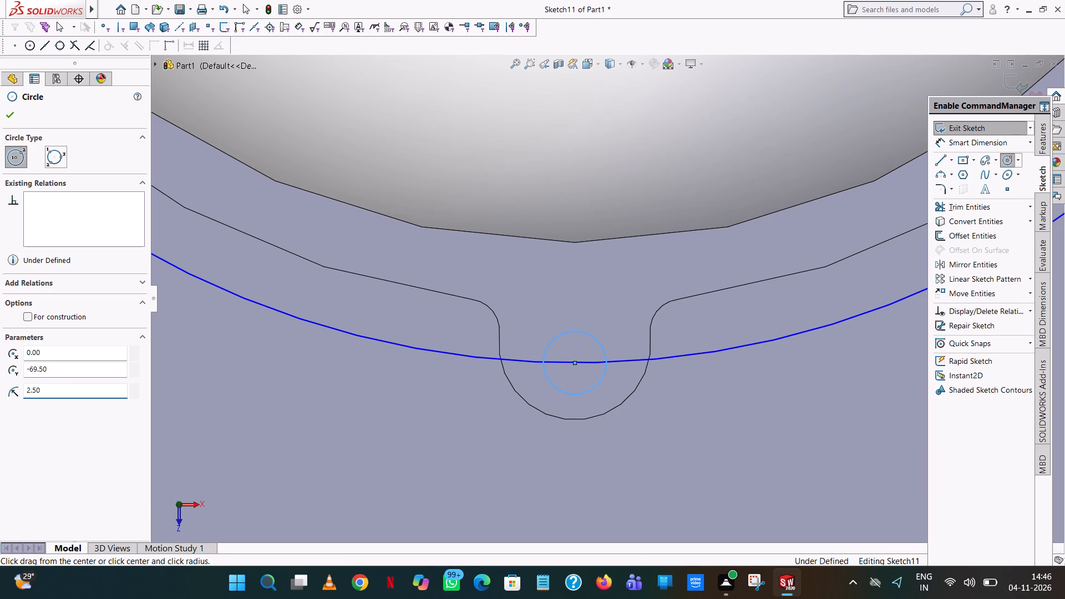
{"action": "right_click", "coordinate": [550, 377]}
{"action": "left_click", "coordinate": [572, 382]}
{"action": "scroll", "coordinate": [575, 382], "scroll_direction": "up", "scroll_amount": 9}
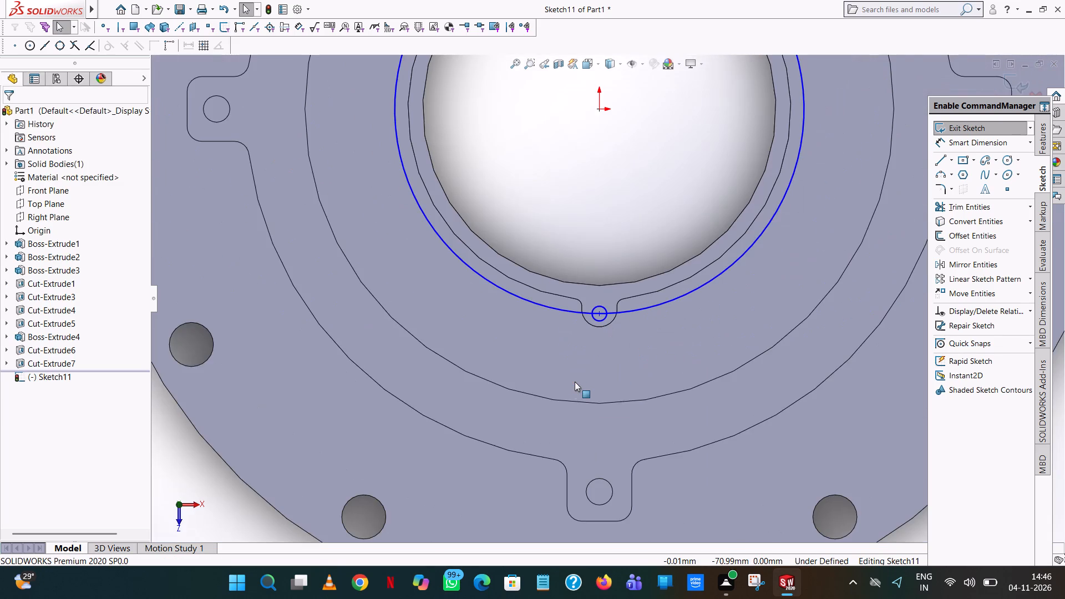
{"action": "scroll", "coordinate": [575, 382], "scroll_direction": "up", "scroll_amount": 2}
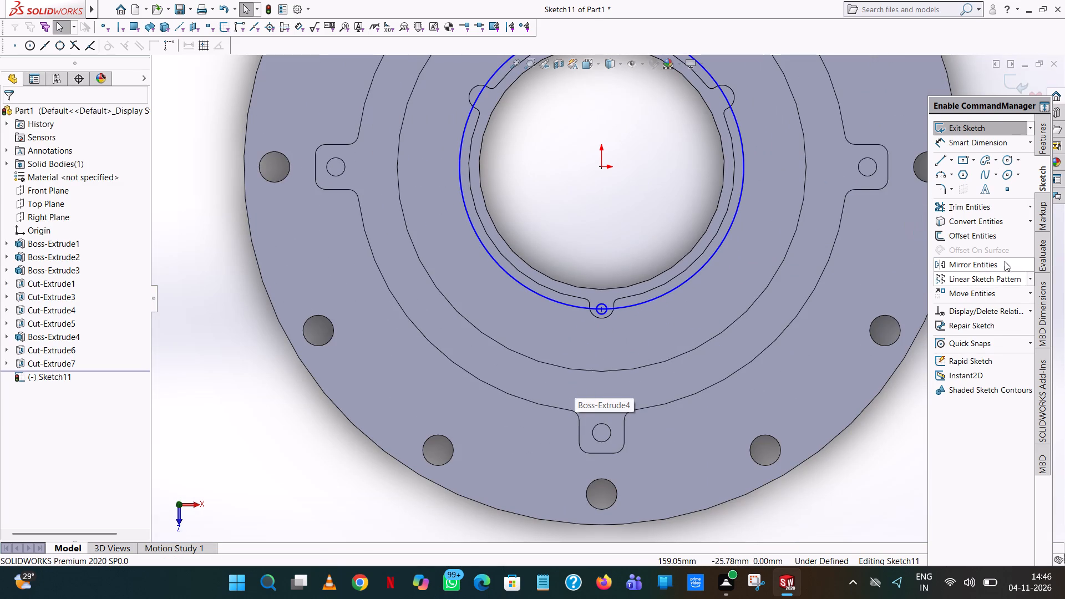
Circular-pattern the small lobe circle about the origin as 3 equally spaced instances over 360 degrees.
{"action": "left_click", "coordinate": [1031, 281]}
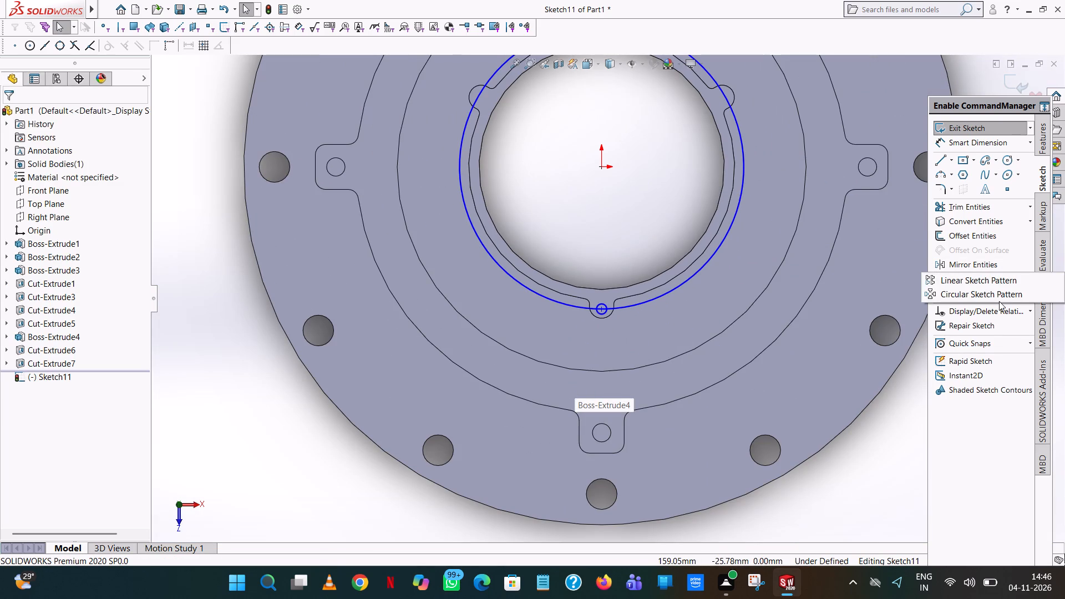
{"action": "left_click", "coordinate": [999, 301]}
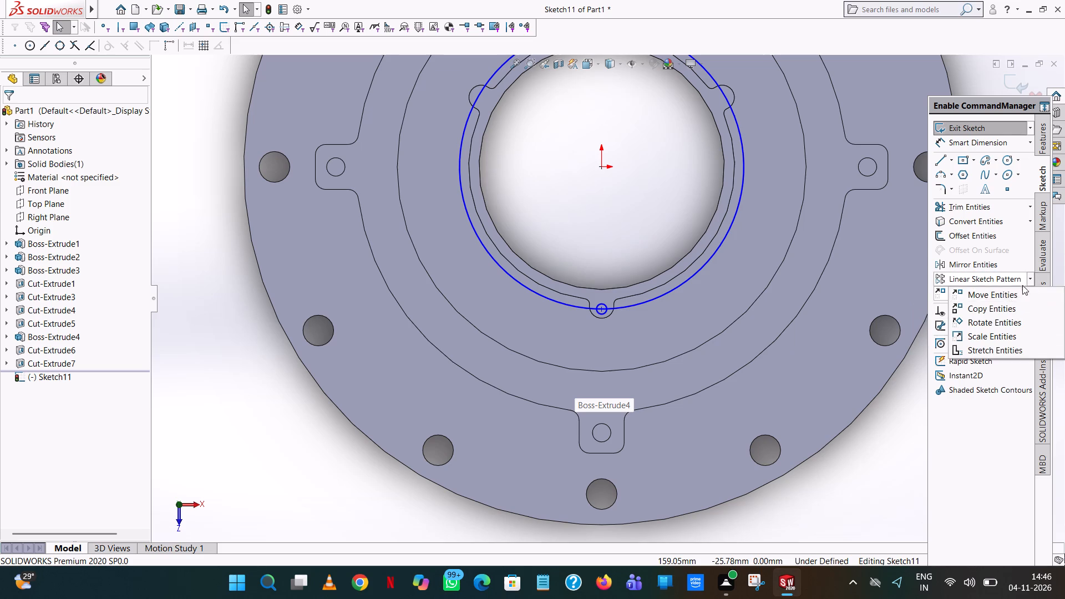
{"action": "left_click", "coordinate": [1021, 294]}
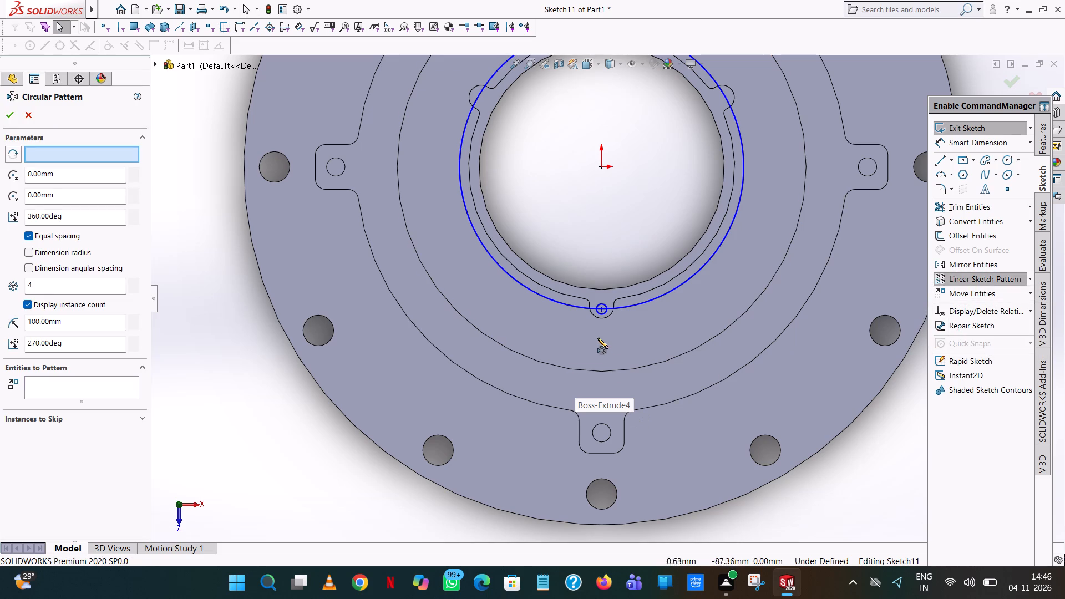
{"action": "left_click", "coordinate": [606, 314]}
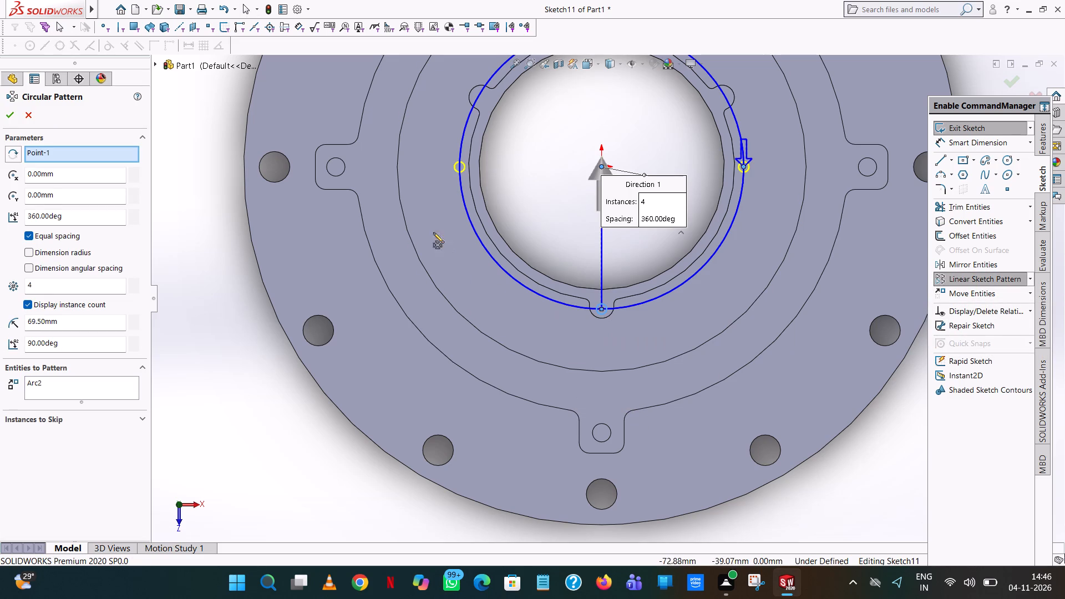
{"action": "left_click", "coordinate": [135, 287]}
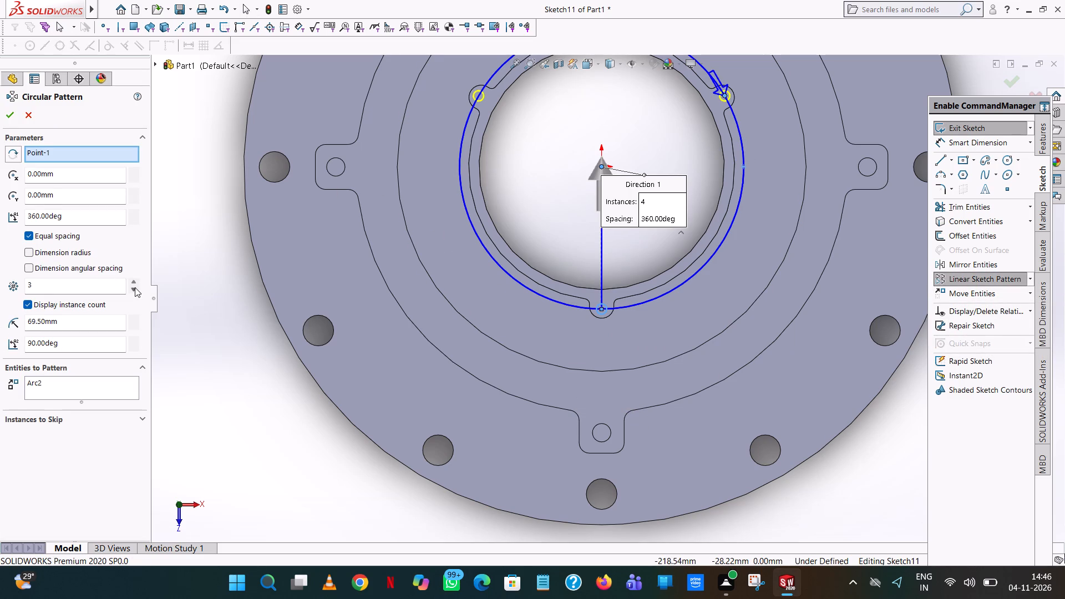
{"action": "left_click", "coordinate": [7, 116]}
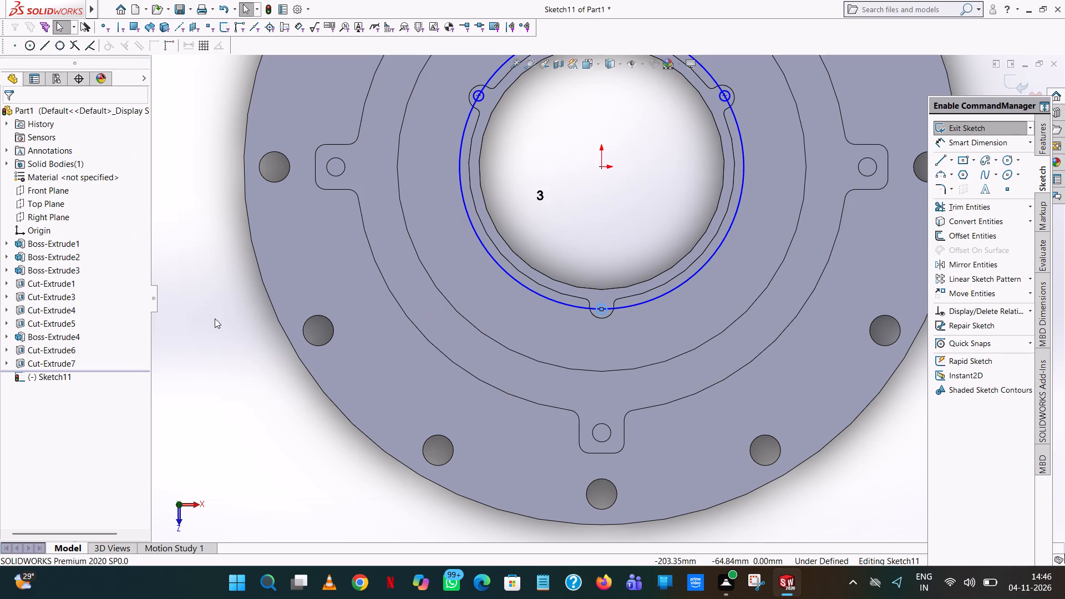
Dimension the diameters of the large origin-centred circle and the original small lobe circle, keeping their sizes as drawn.
{"action": "scroll", "coordinate": [558, 222], "scroll_direction": "up", "scroll_amount": 2}
{"action": "left_click", "coordinate": [637, 246]}
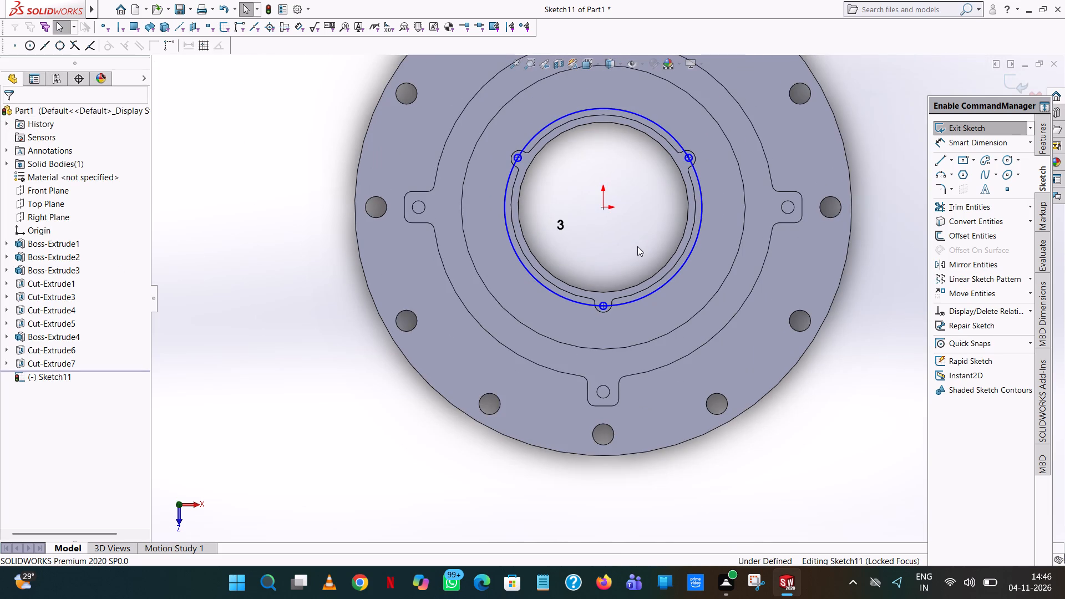
{"action": "left_click", "coordinate": [981, 144]}
{"action": "left_click", "coordinate": [697, 185]}
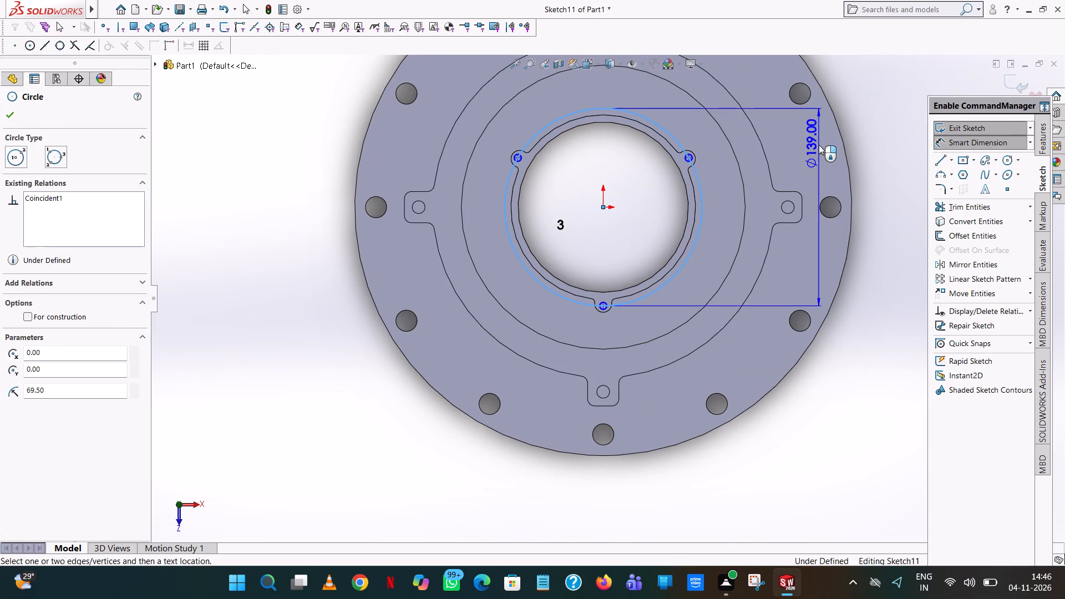
{"action": "left_click", "coordinate": [820, 144]}
{"action": "left_click", "coordinate": [769, 128]}
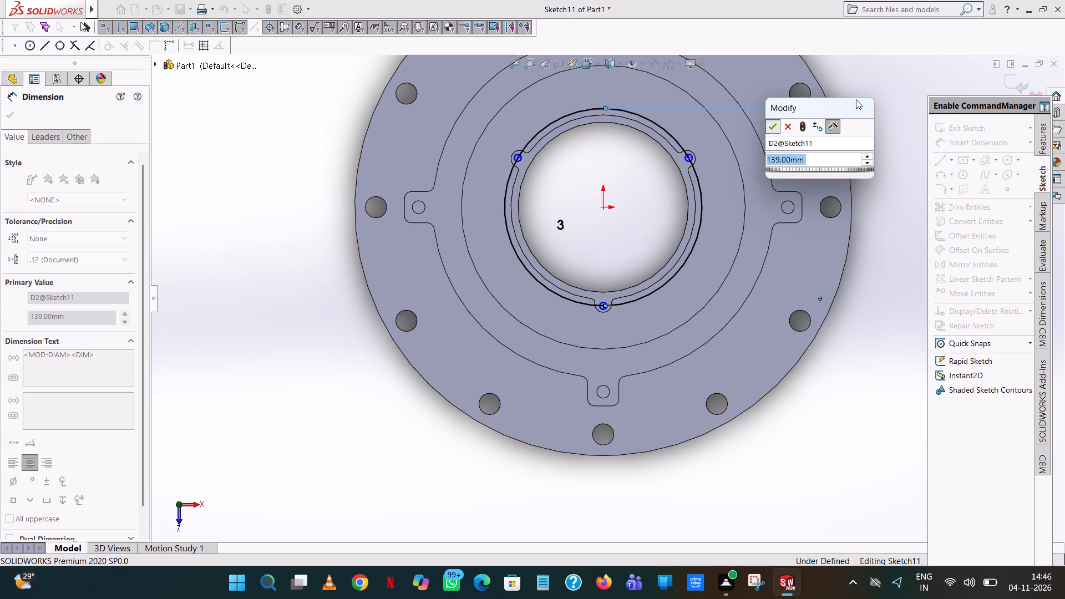
{"action": "left_click", "coordinate": [880, 97]}
{"action": "scroll", "coordinate": [611, 312], "scroll_direction": "down", "scroll_amount": 8}
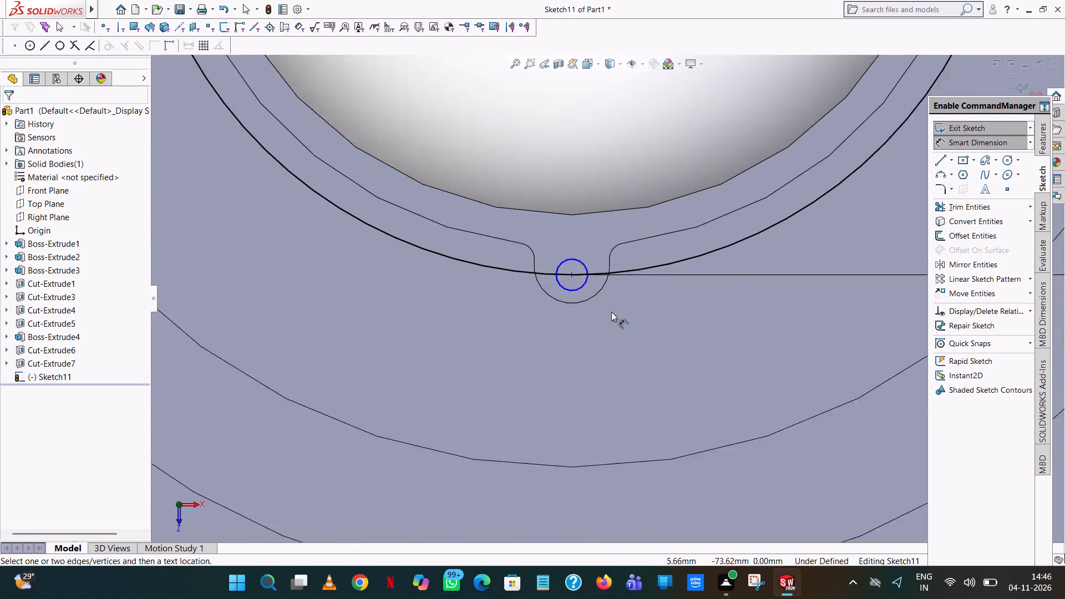
{"action": "scroll", "coordinate": [611, 312], "scroll_direction": "down", "scroll_amount": 1}
{"action": "left_click", "coordinate": [580, 271]}
{"action": "left_click", "coordinate": [650, 373]}
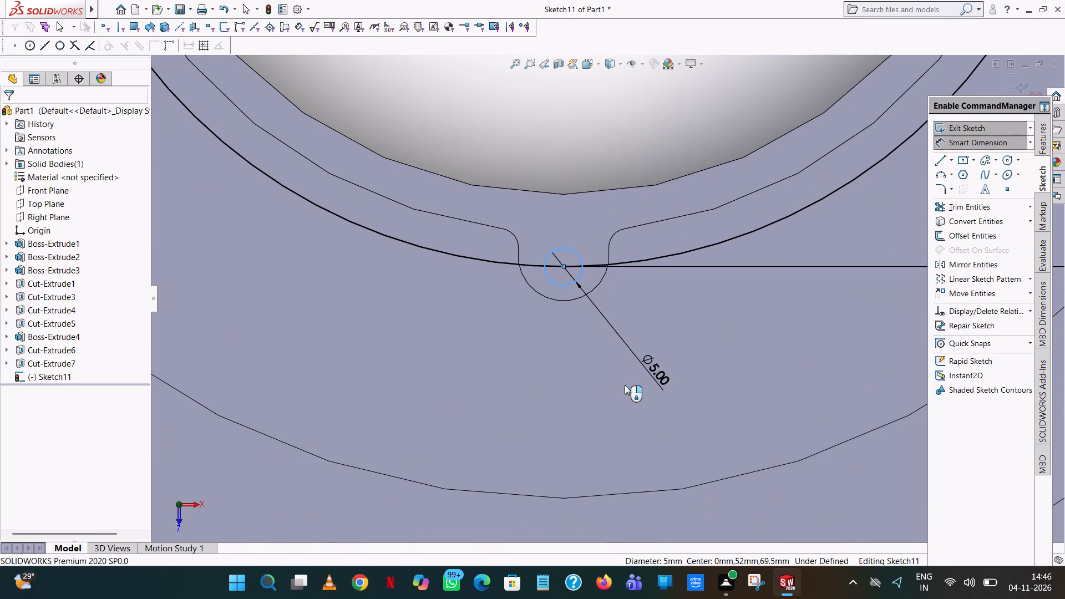
{"action": "left_click", "coordinate": [605, 358]}
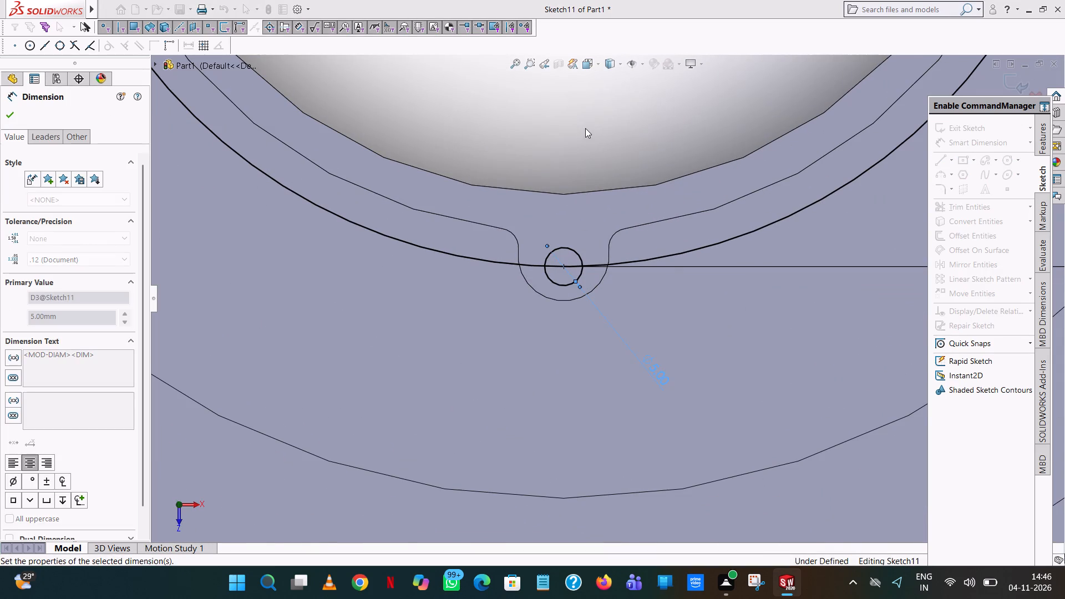
{"action": "left_click", "coordinate": [585, 128]}
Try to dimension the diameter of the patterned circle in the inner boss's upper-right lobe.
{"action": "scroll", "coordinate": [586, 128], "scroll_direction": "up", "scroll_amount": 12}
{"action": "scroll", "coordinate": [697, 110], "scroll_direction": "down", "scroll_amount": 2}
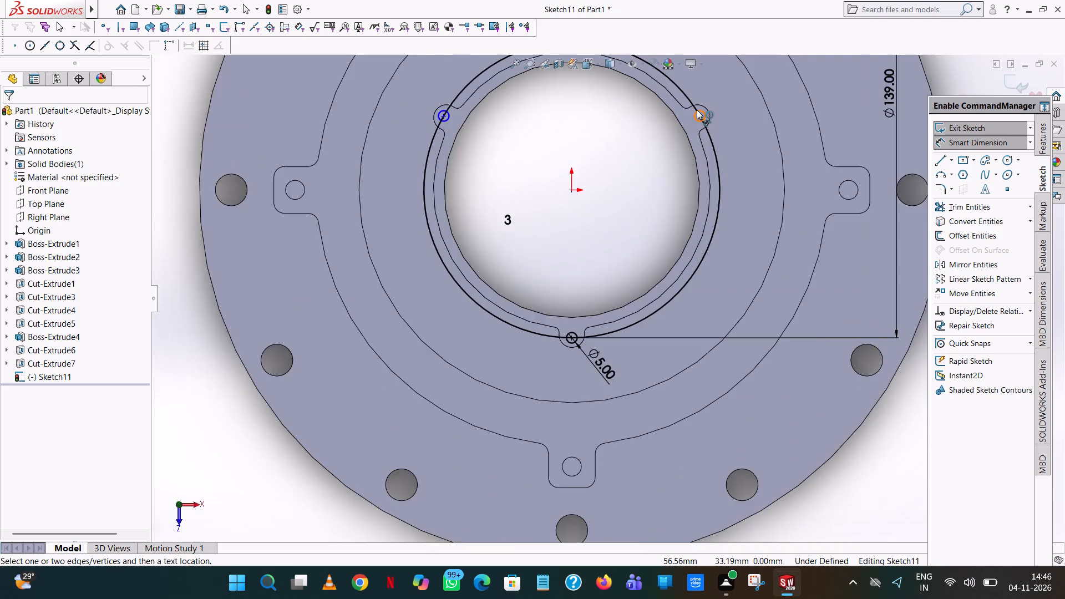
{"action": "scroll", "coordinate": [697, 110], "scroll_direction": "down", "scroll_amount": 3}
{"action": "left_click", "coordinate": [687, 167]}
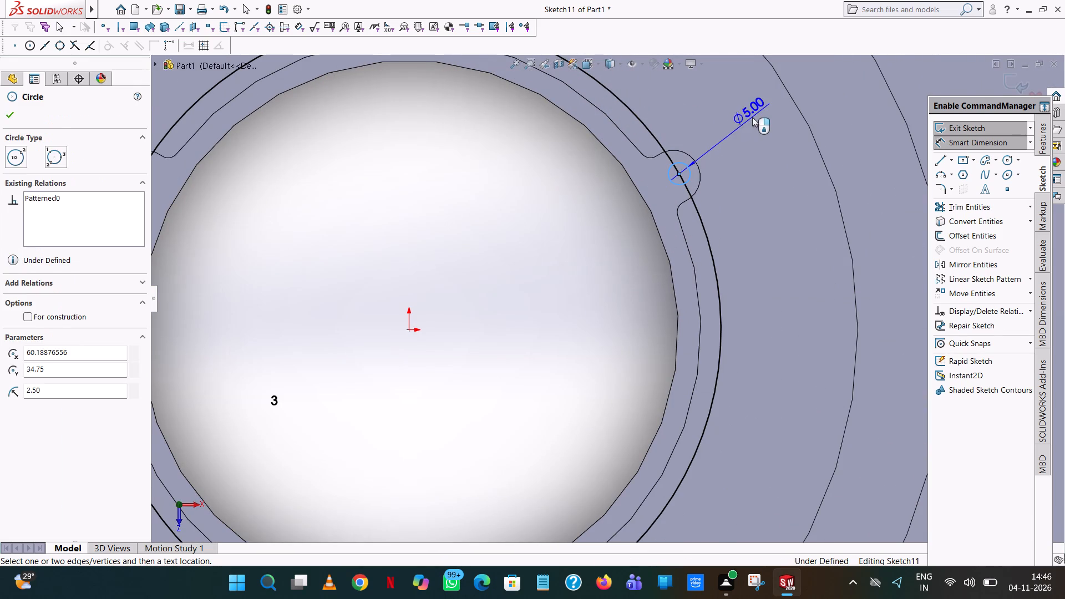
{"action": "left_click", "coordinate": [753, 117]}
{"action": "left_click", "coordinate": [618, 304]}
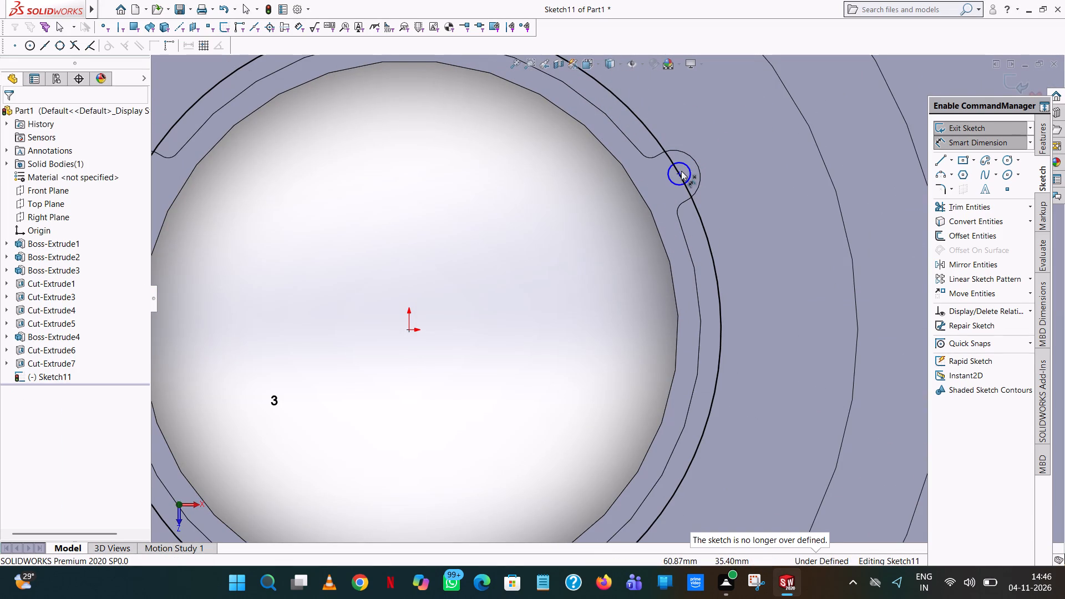
Dimension the vertical and horizontal distances between the origin and the centre of the patterned circle in the upper-right lobe.
{"action": "left_click", "coordinate": [679, 172]}
{"action": "left_click", "coordinate": [410, 330]}
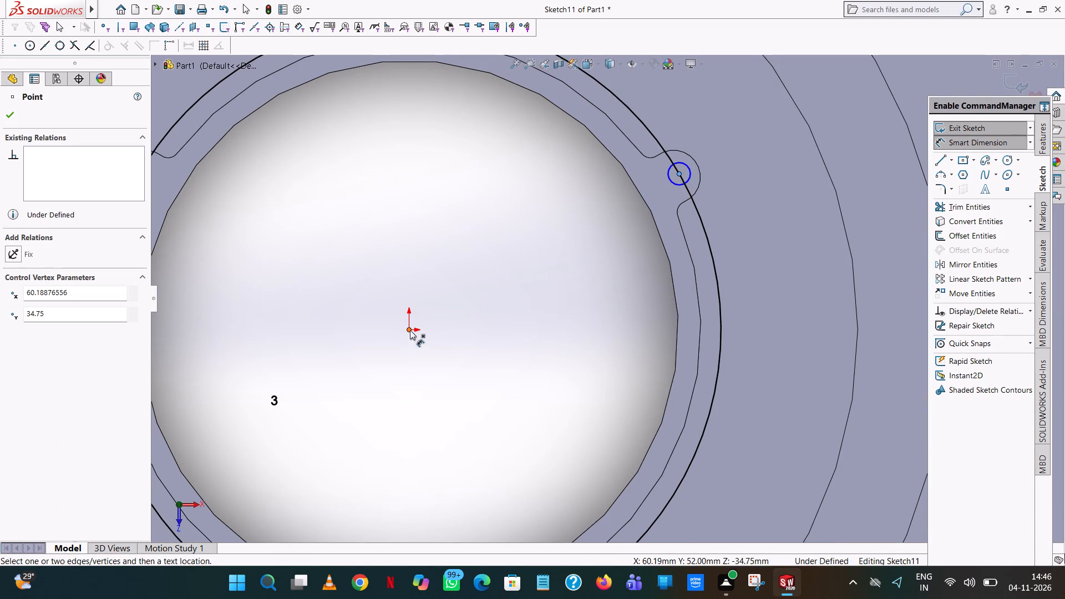
{"action": "left_click", "coordinate": [782, 281]}
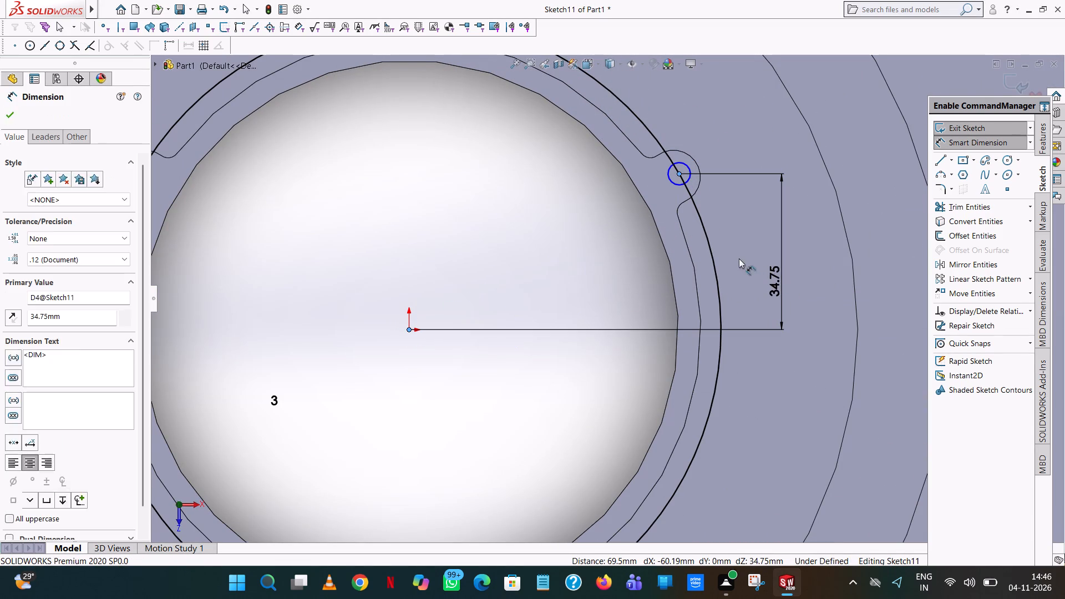
{"action": "left_click", "coordinate": [733, 264]}
{"action": "left_click", "coordinate": [517, 238]}
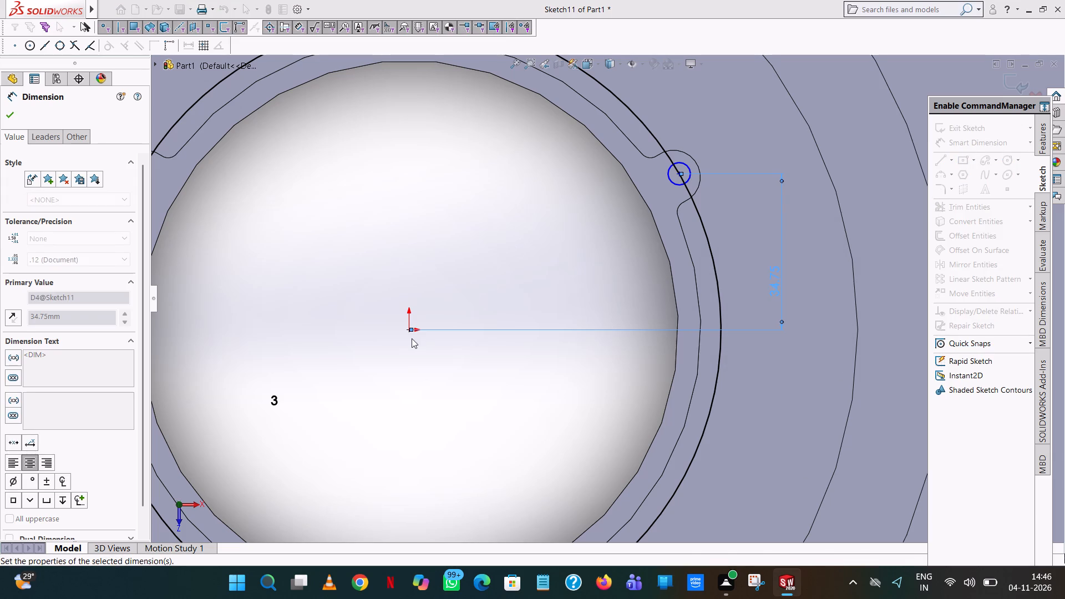
{"action": "left_click", "coordinate": [408, 331]}
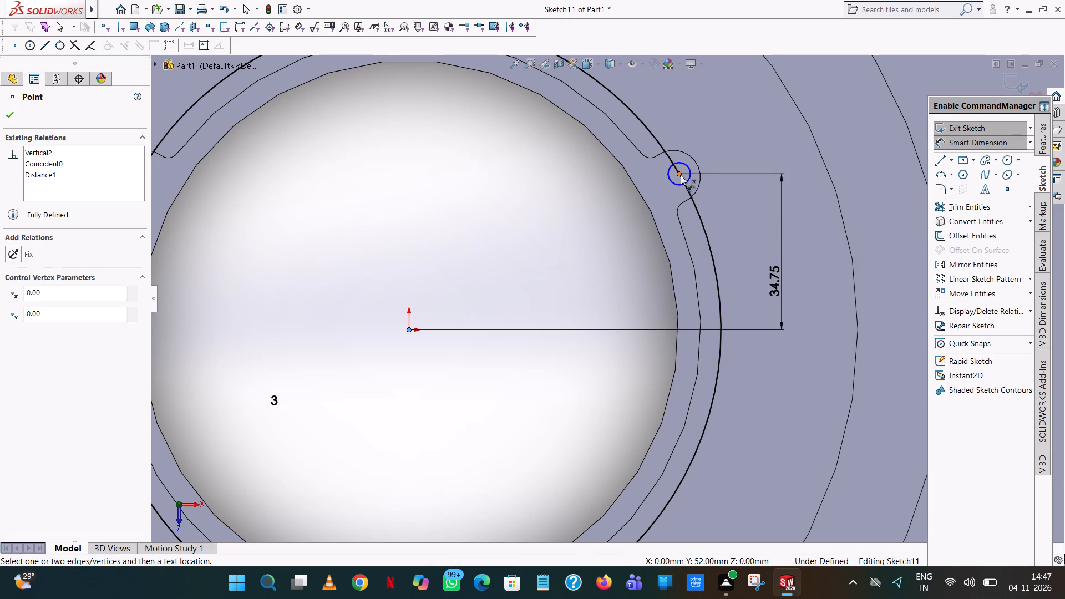
{"action": "left_click", "coordinate": [681, 175]}
{"action": "left_click", "coordinate": [550, 372]}
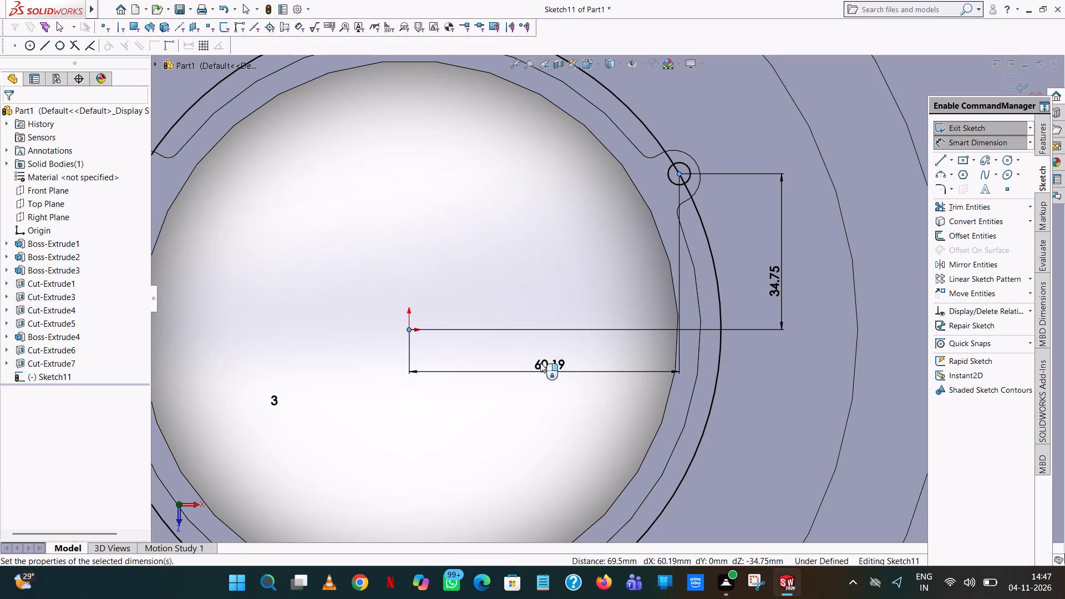
{"action": "left_click", "coordinate": [503, 348]}
{"action": "left_click", "coordinate": [539, 267]}
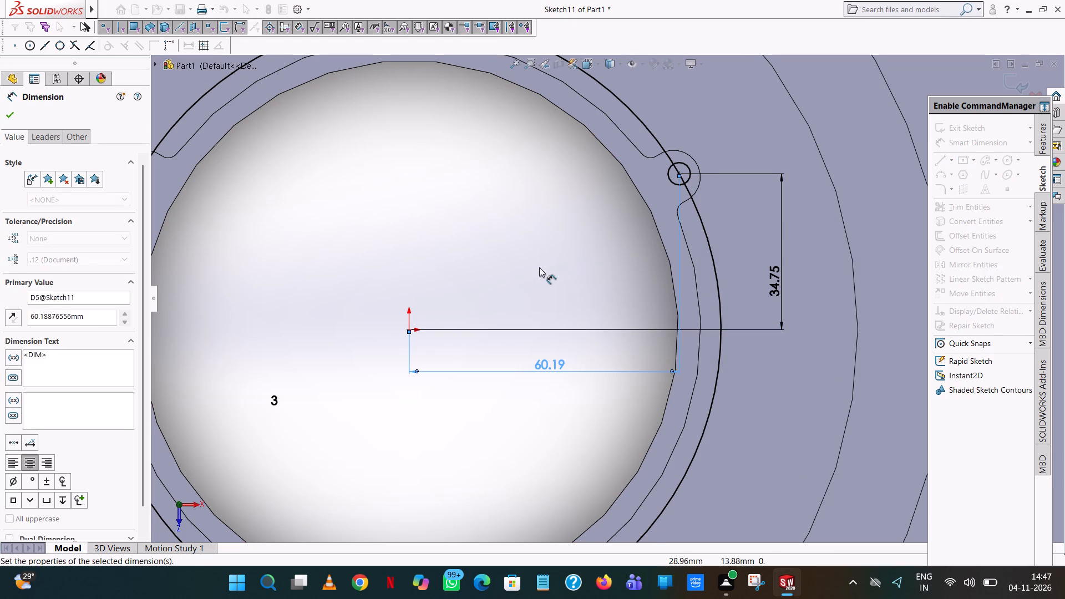
{"action": "left_click", "coordinate": [539, 267]}
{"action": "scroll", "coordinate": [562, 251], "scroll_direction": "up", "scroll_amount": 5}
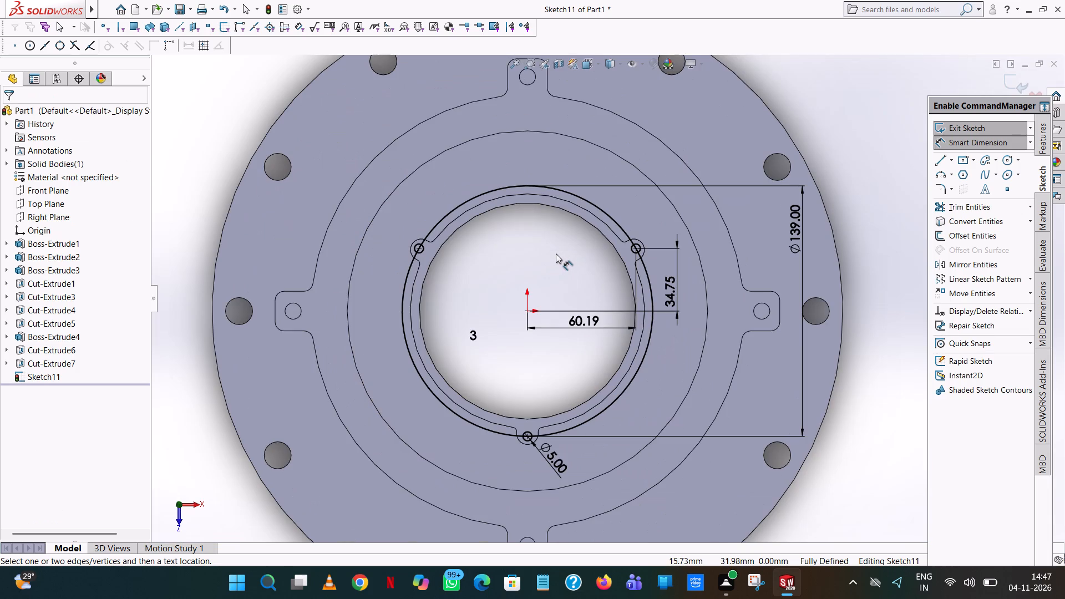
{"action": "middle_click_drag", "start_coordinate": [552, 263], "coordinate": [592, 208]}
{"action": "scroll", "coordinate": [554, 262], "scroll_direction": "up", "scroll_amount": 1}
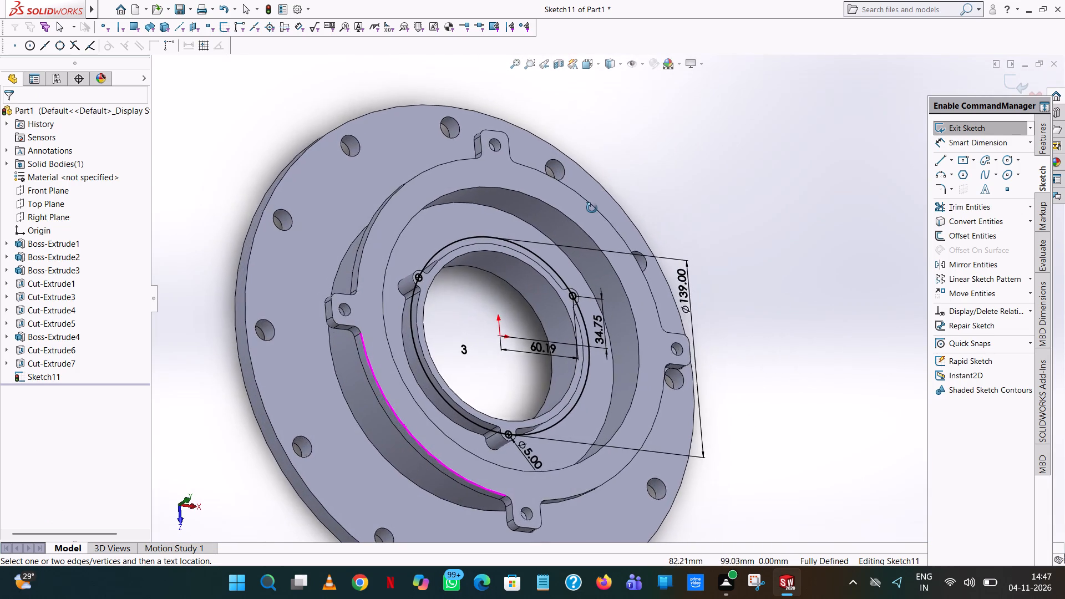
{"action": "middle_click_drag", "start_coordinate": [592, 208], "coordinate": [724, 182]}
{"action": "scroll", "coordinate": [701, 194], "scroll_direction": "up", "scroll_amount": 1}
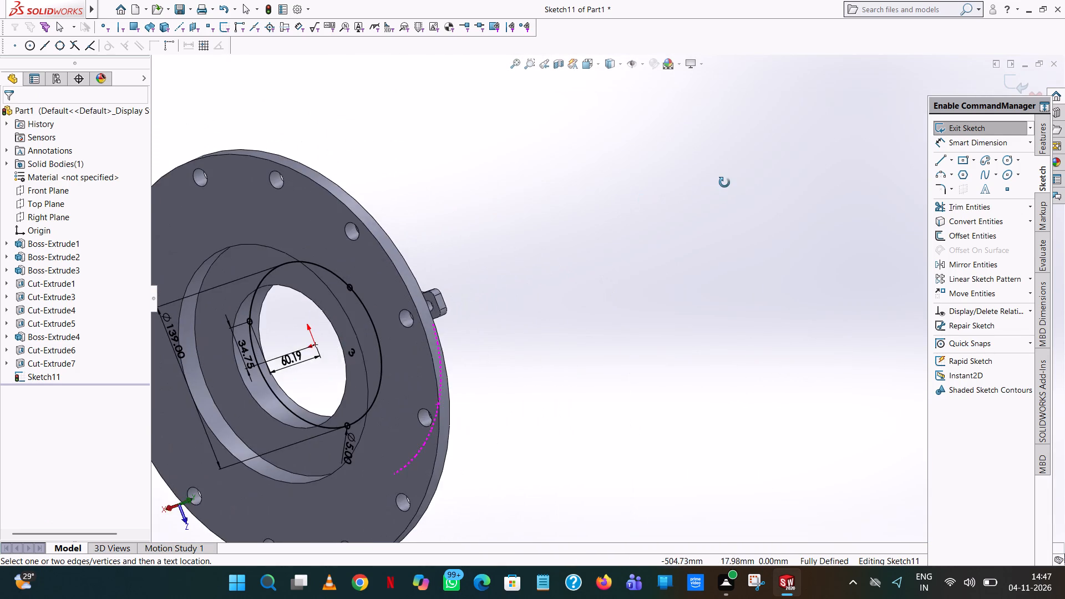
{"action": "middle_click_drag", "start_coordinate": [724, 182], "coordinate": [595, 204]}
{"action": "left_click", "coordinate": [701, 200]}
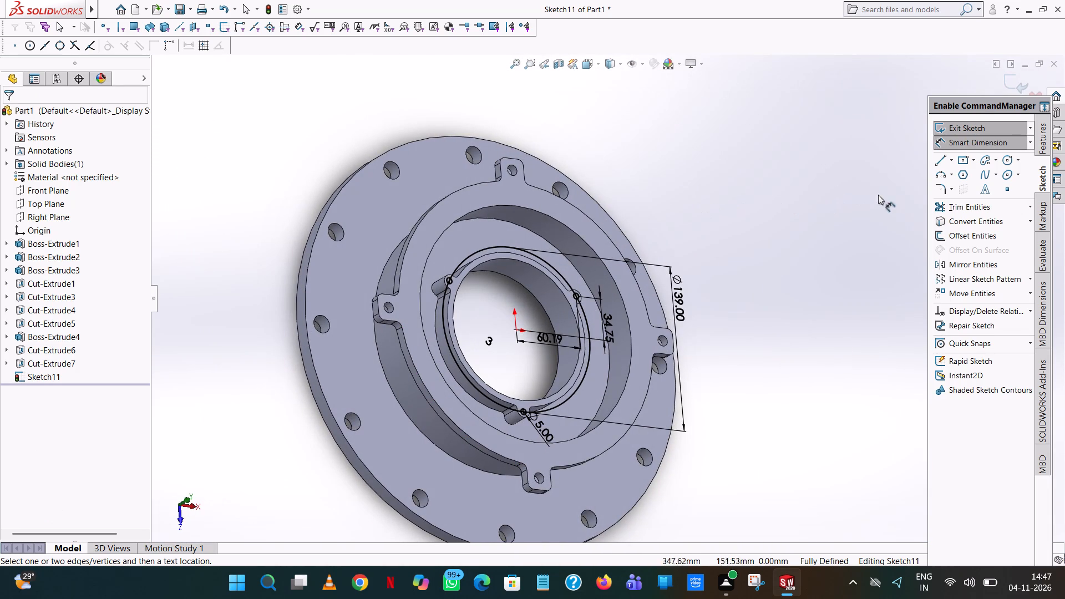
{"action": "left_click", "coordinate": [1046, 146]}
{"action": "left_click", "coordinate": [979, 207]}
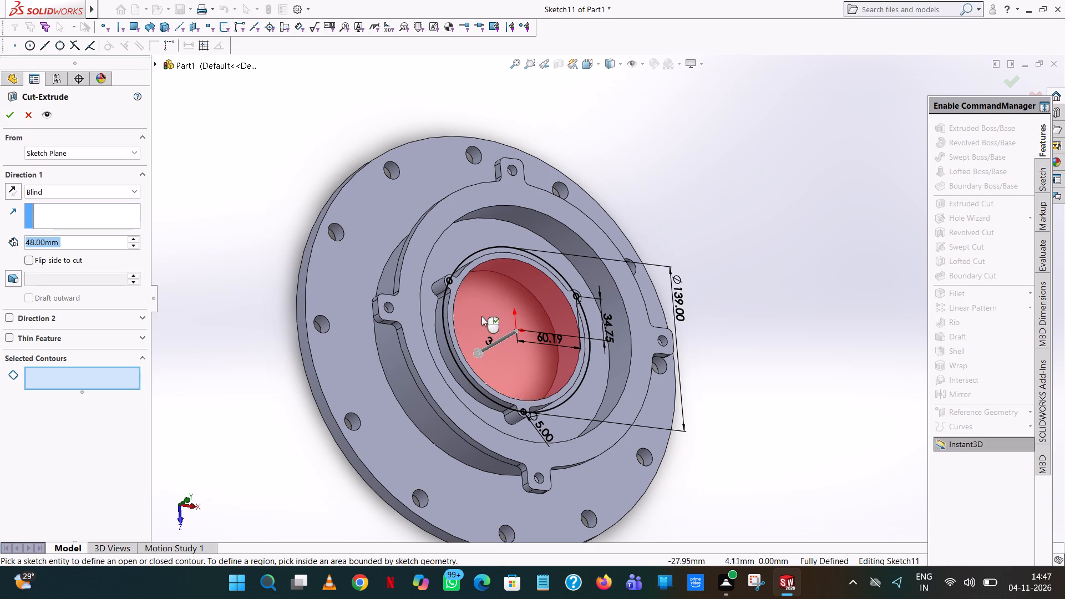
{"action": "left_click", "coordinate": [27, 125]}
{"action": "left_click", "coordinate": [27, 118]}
Convert the large origin-centred circle through the three lobes to construction geometry.
{"action": "middle_click_drag", "start_coordinate": [738, 261], "coordinate": [722, 276]}
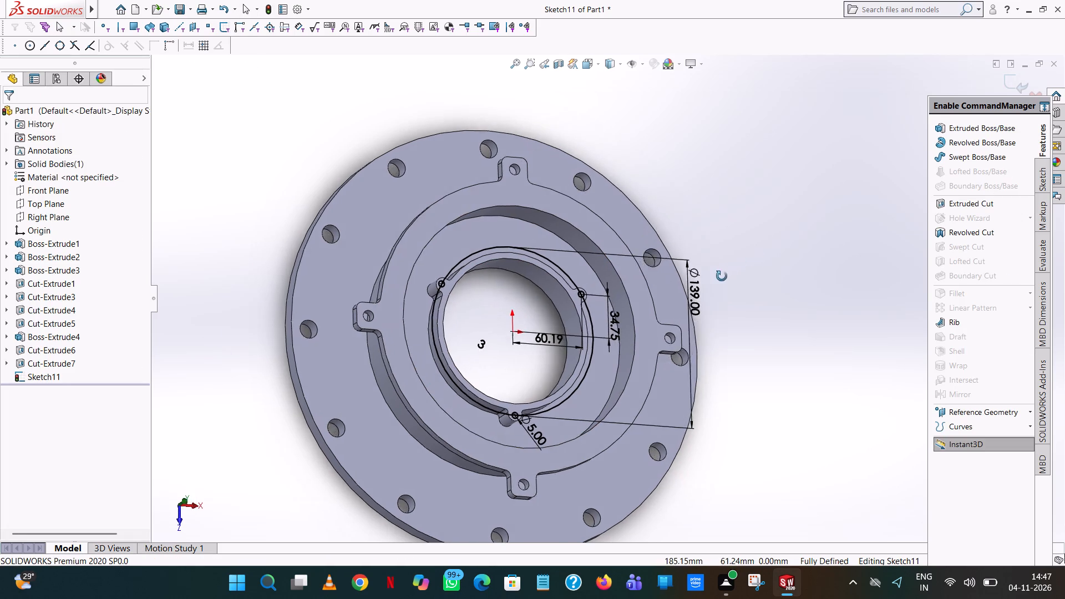
{"action": "middle_click_drag", "start_coordinate": [722, 276], "coordinate": [708, 307]}
{"action": "scroll", "coordinate": [711, 298], "scroll_direction": "down", "scroll_amount": 1}
{"action": "scroll", "coordinate": [459, 236], "scroll_direction": "down", "scroll_amount": 6}
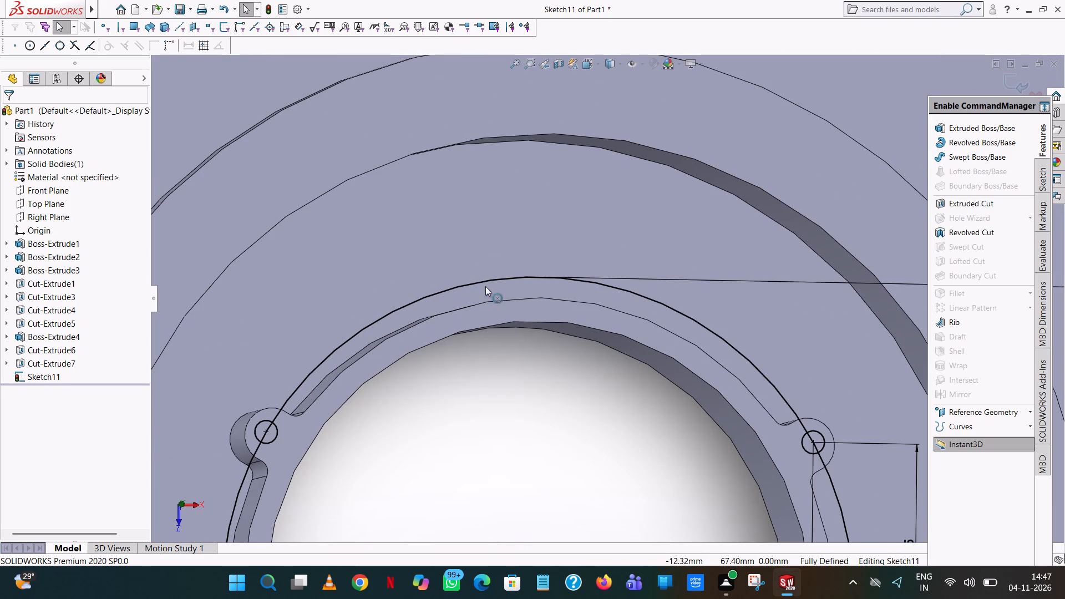
{"action": "left_click", "coordinate": [488, 282]}
{"action": "right_click", "coordinate": [488, 282]}
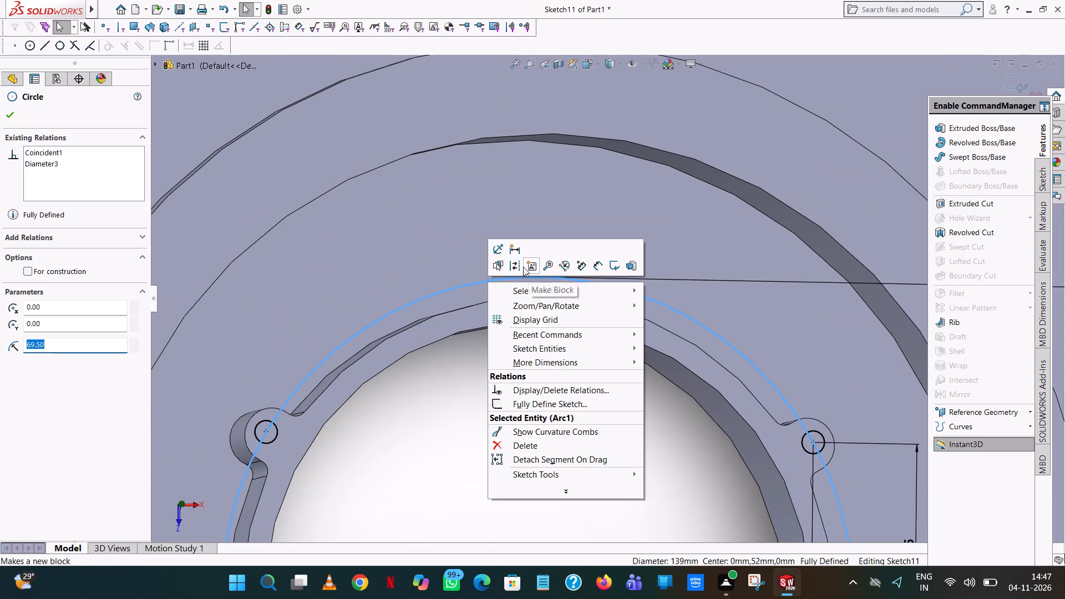
{"action": "left_click", "coordinate": [520, 267]}
{"action": "scroll", "coordinate": [520, 266], "scroll_direction": "up", "scroll_amount": 8}
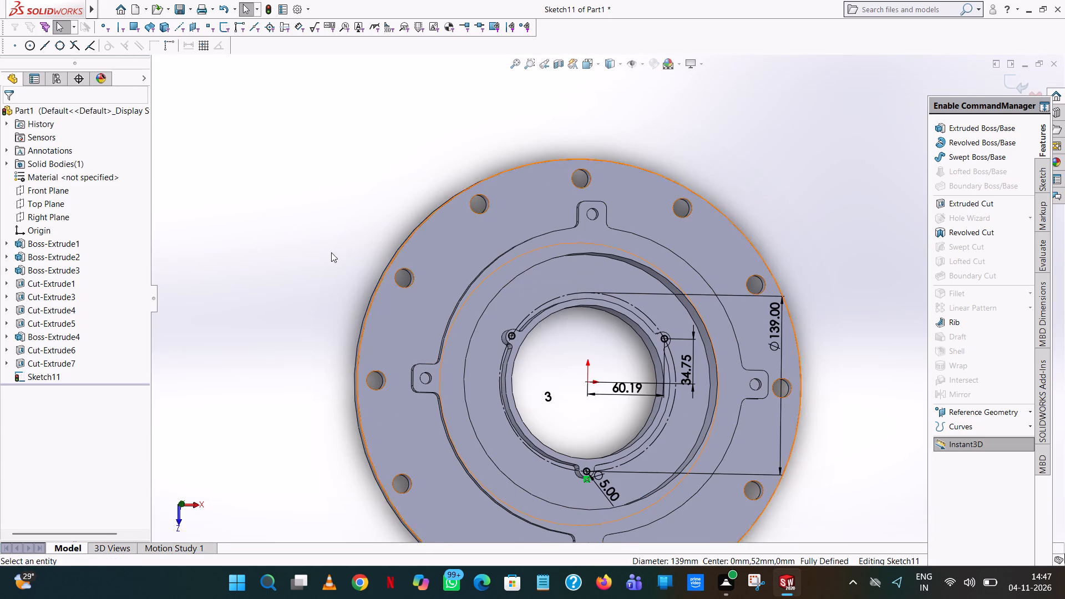
Cut-extrude the three 5 mm lobe circles with a blind depth of 48 mm.
{"action": "left_click", "coordinate": [998, 199]}
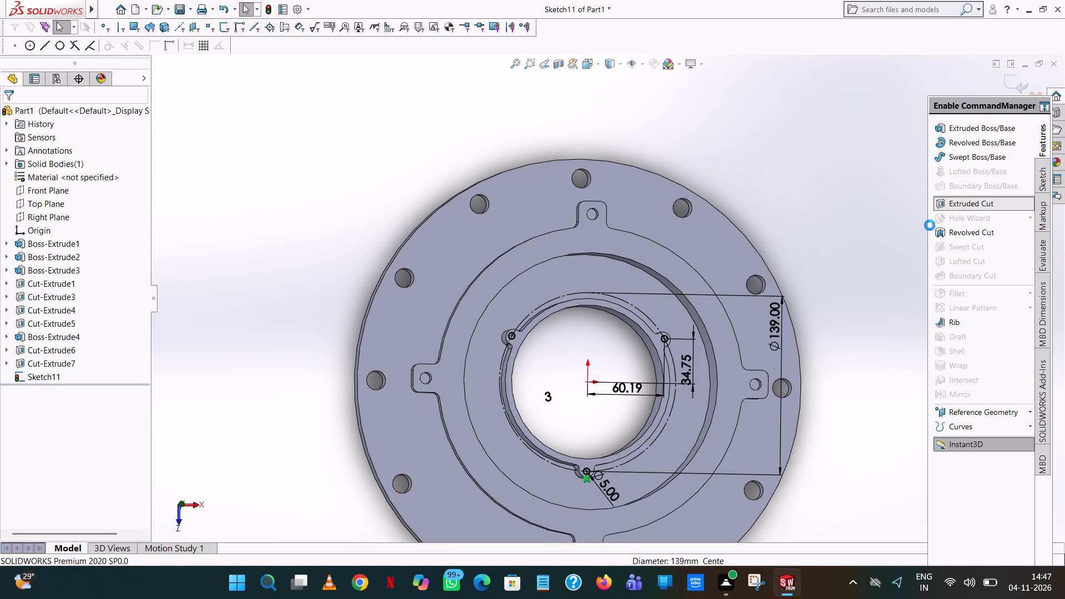
{"action": "scroll", "coordinate": [643, 424], "scroll_direction": "down", "scroll_amount": 2}
{"action": "middle_click_drag", "start_coordinate": [647, 423], "coordinate": [648, 423]}
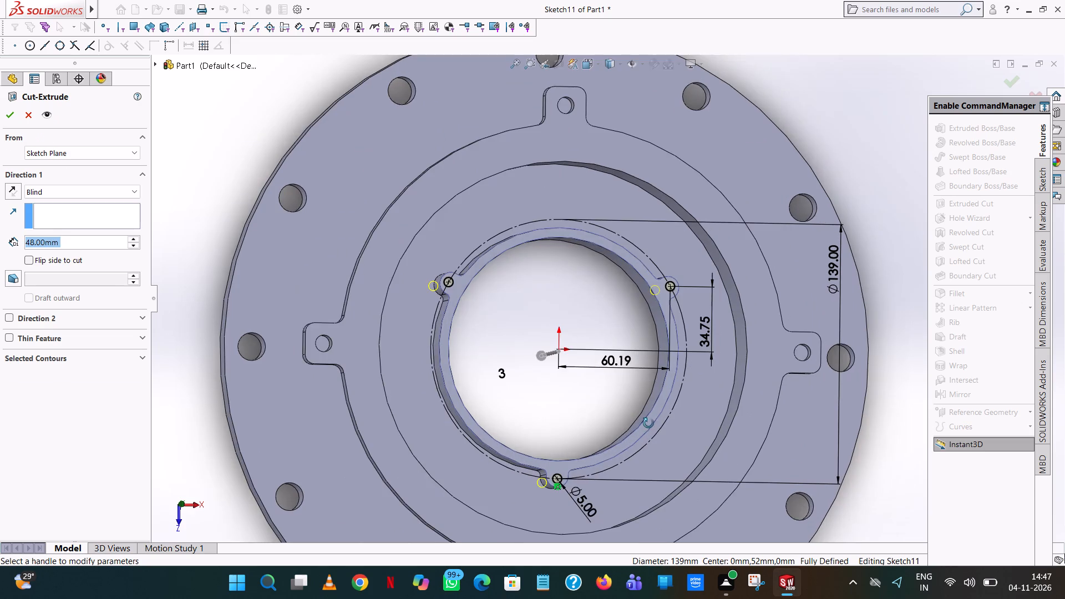
{"action": "middle_click_drag", "start_coordinate": [648, 423], "coordinate": [769, 388]}
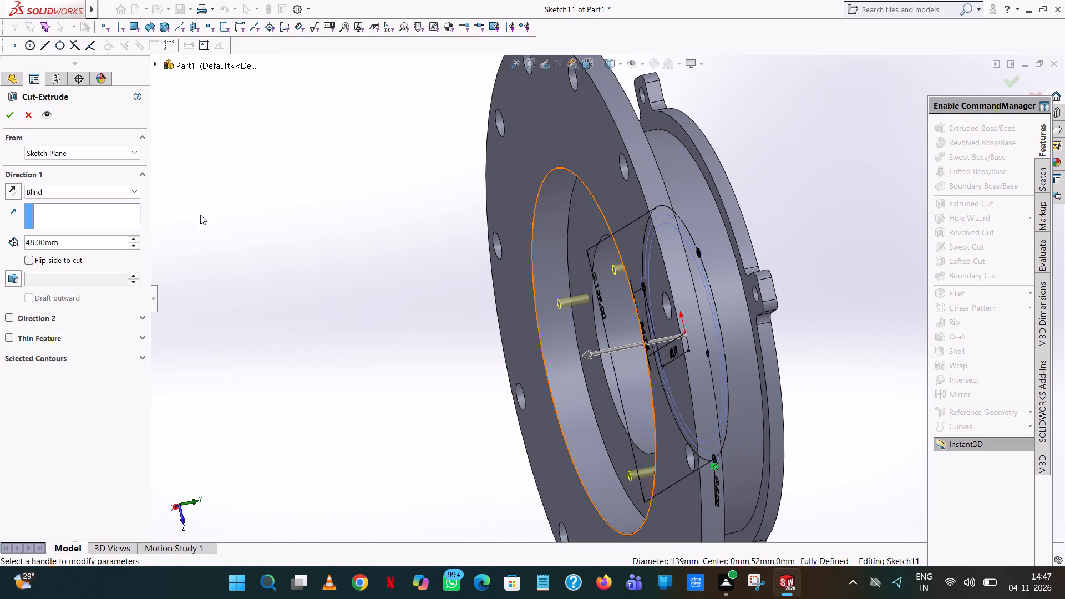
{"action": "left_click", "coordinate": [17, 120]}
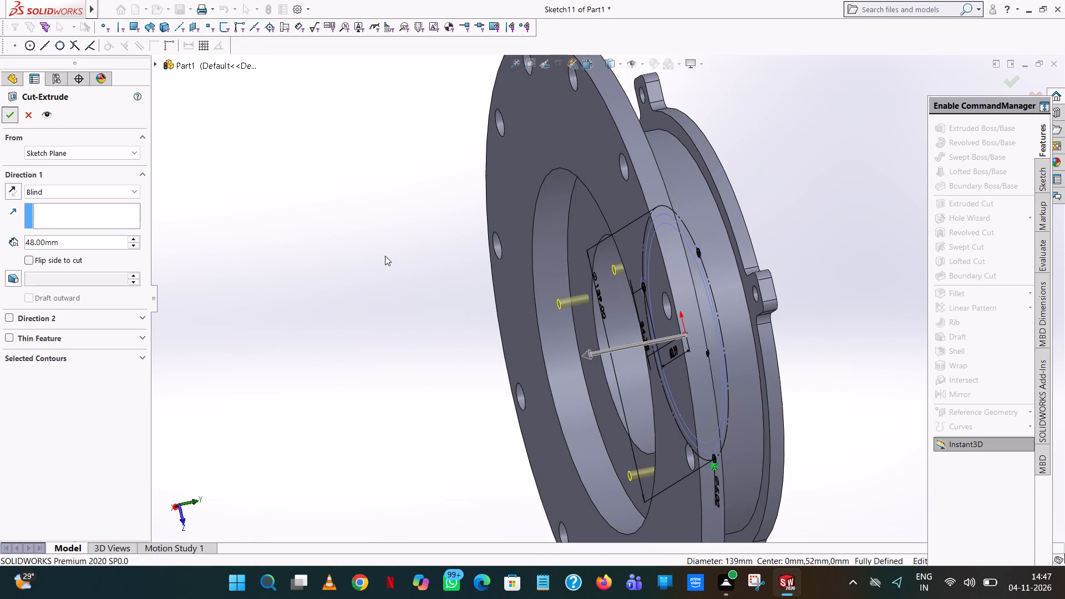
{"action": "left_click", "coordinate": [383, 256]}
{"action": "middle_click_drag", "start_coordinate": [383, 256], "coordinate": [314, 307]}
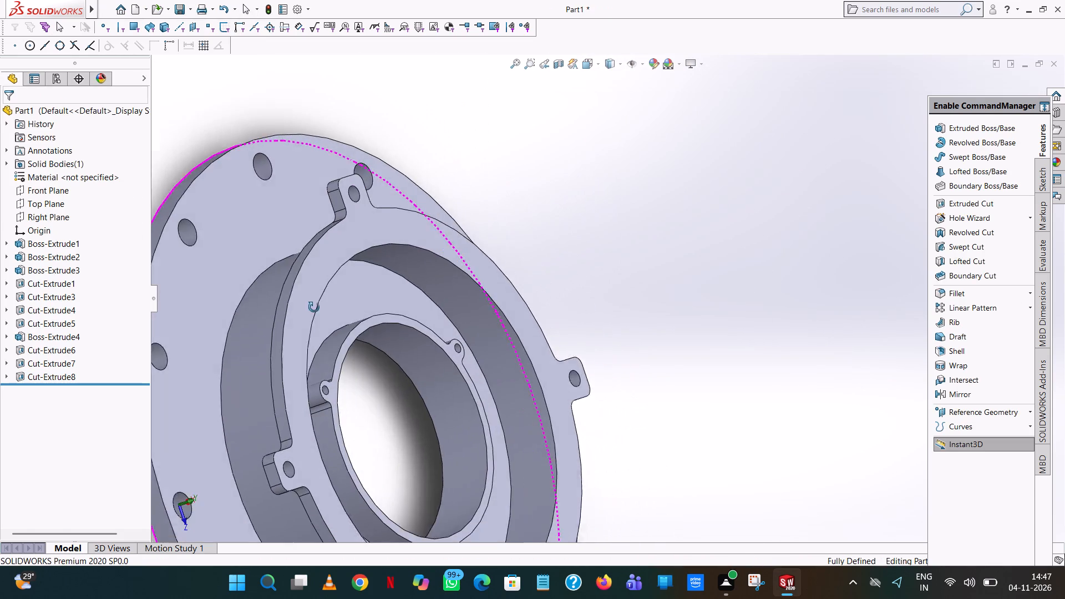
Examine the part with its new lobe holes from several sides and check how the Top Plane lies relative to it.
{"action": "middle_click_drag", "start_coordinate": [314, 307], "coordinate": [308, 304]}
{"action": "scroll", "coordinate": [308, 303], "scroll_direction": "up", "scroll_amount": 6}
{"action": "middle_click_drag", "start_coordinate": [704, 309], "coordinate": [655, 271]}
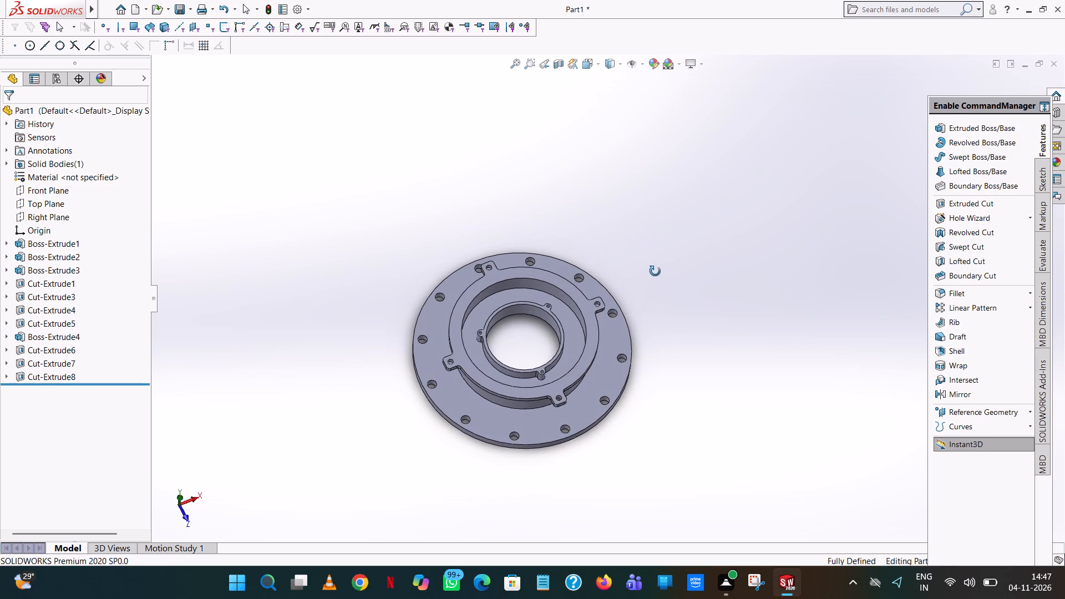
{"action": "middle_click_drag", "start_coordinate": [655, 271], "coordinate": [656, 270]}
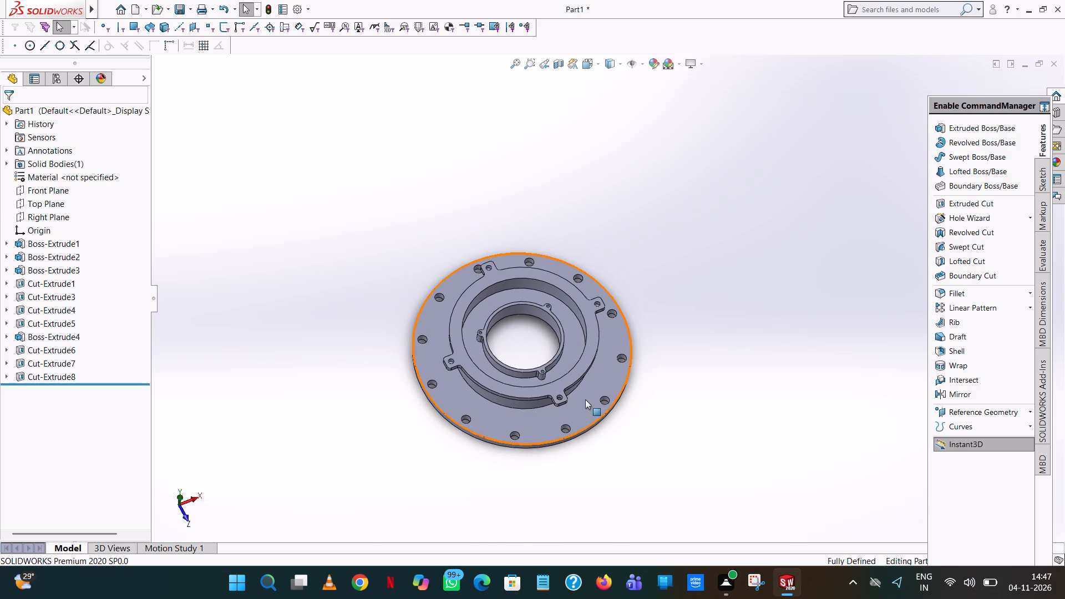
{"action": "middle_click_drag", "start_coordinate": [627, 413], "coordinate": [724, 320]}
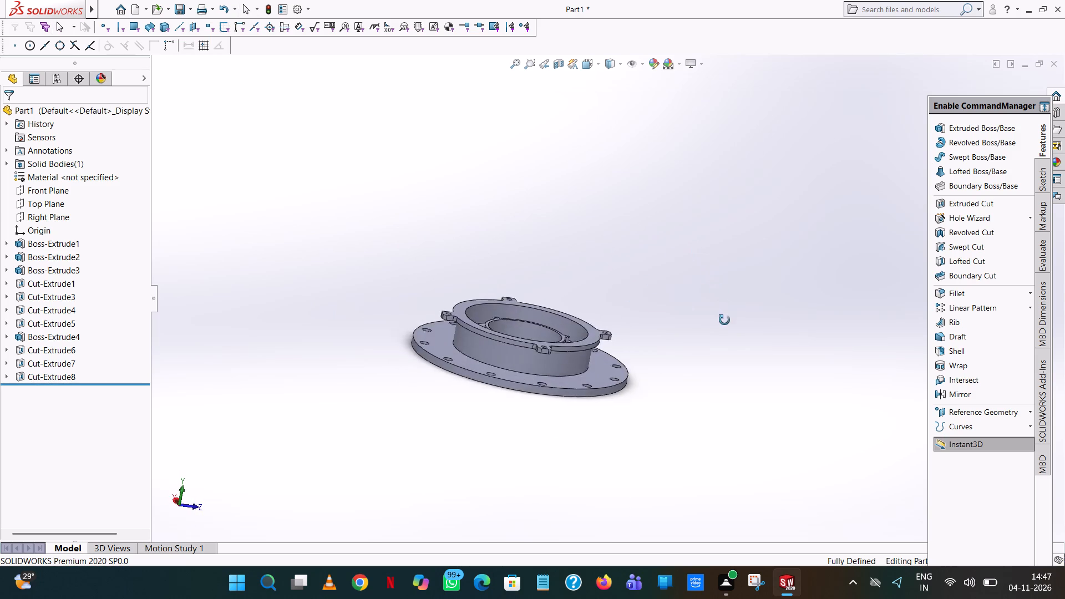
{"action": "middle_click_drag", "start_coordinate": [724, 320], "coordinate": [639, 513]}
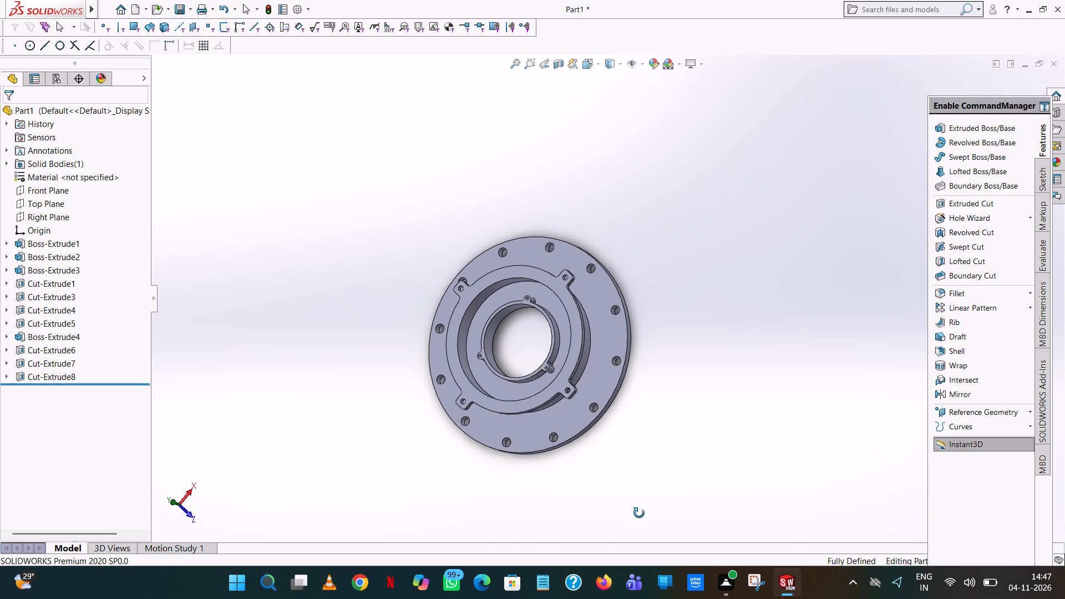
{"action": "middle_click_drag", "start_coordinate": [639, 513], "coordinate": [636, 537]}
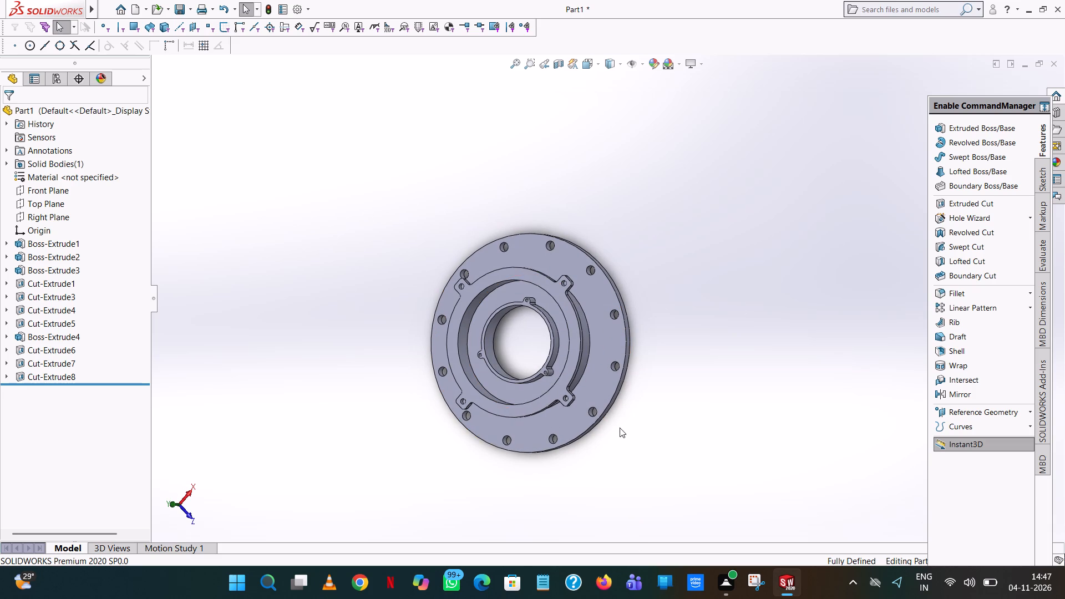
{"action": "middle_click_drag", "start_coordinate": [617, 431], "coordinate": [616, 238]}
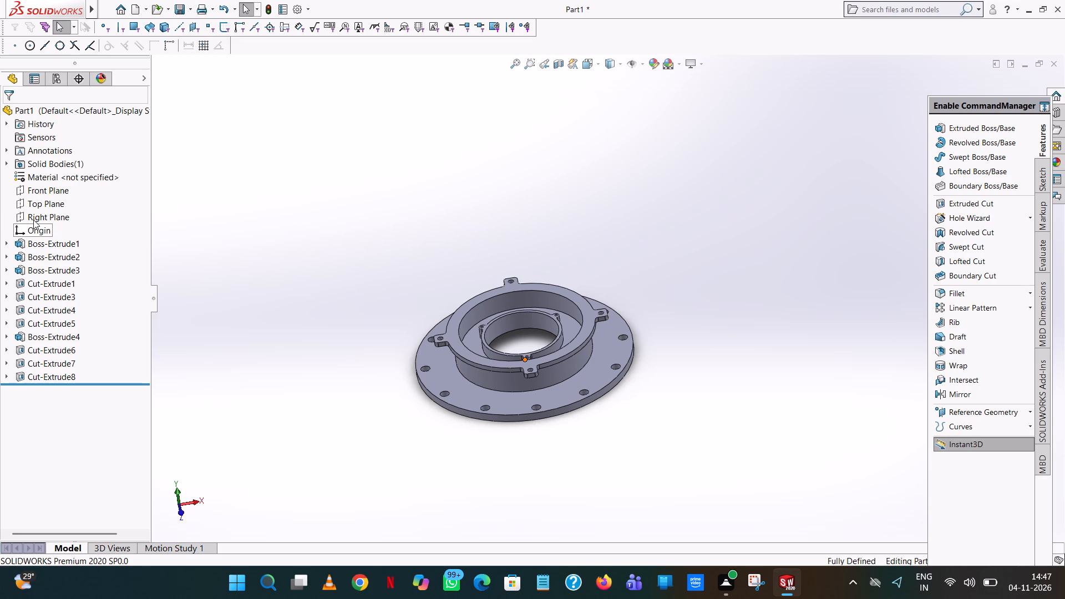
{"action": "left_click", "coordinate": [40, 202]}
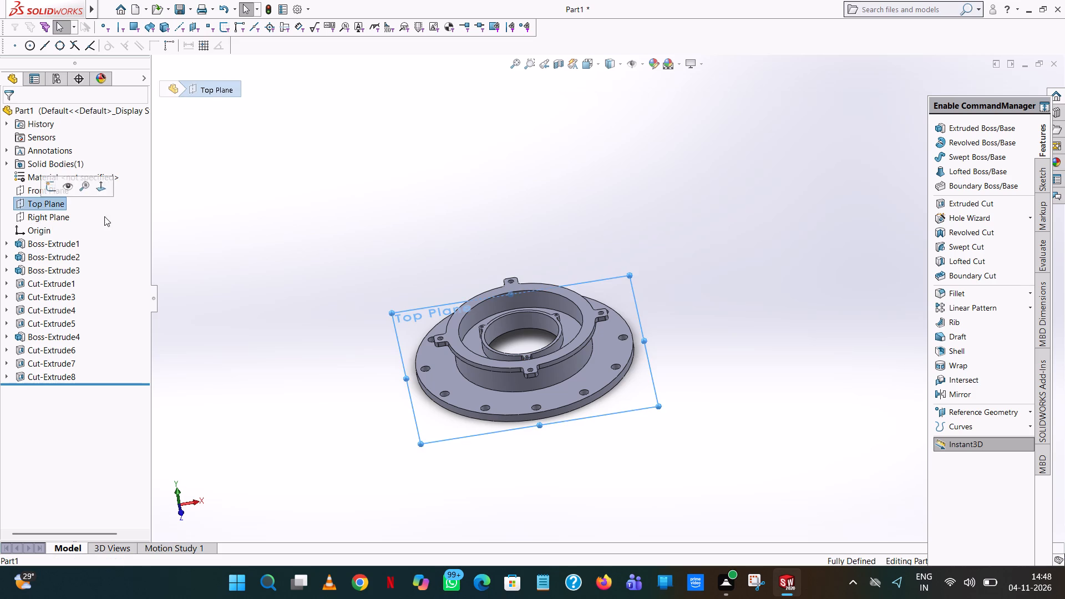
{"action": "middle_click_drag", "start_coordinate": [307, 220], "coordinate": [300, 343]}
{"action": "scroll", "coordinate": [300, 343], "scroll_direction": "up", "scroll_amount": 1}
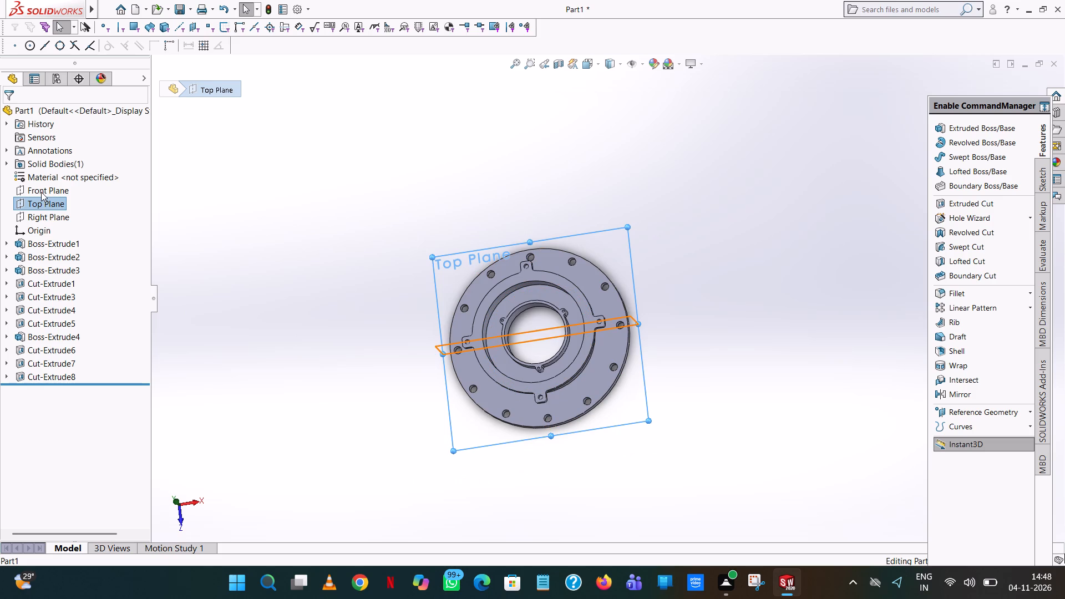
Select the Front Plane and examine its orientation relative to the part's tabs, lobes and base holes.
{"action": "left_click", "coordinate": [41, 192]}
{"action": "middle_click_drag", "start_coordinate": [210, 221], "coordinate": [241, 262]}
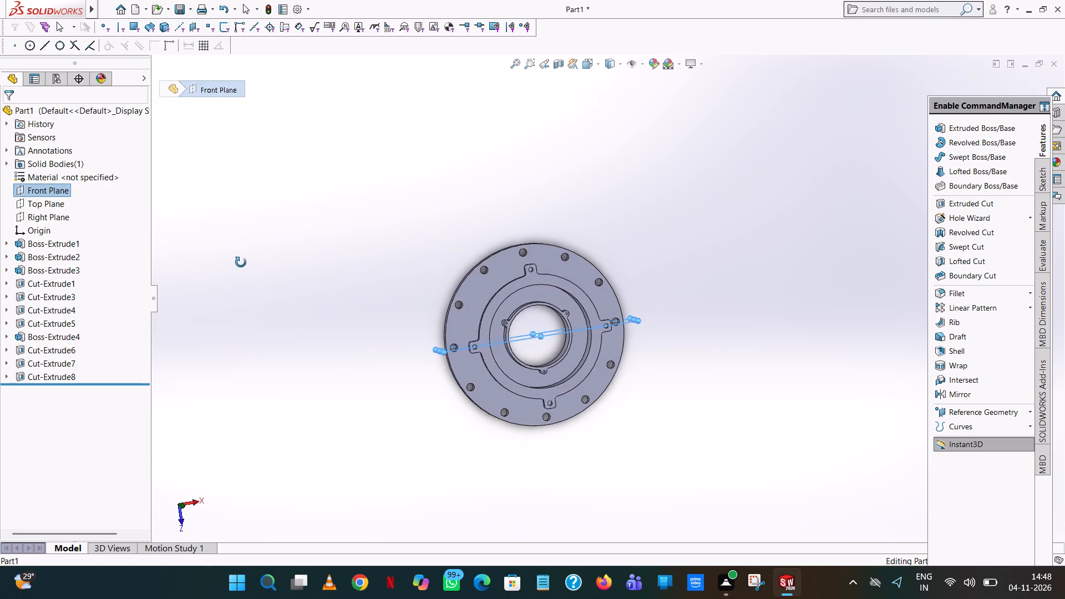
{"action": "middle_click_drag", "start_coordinate": [241, 262], "coordinate": [234, 184]}
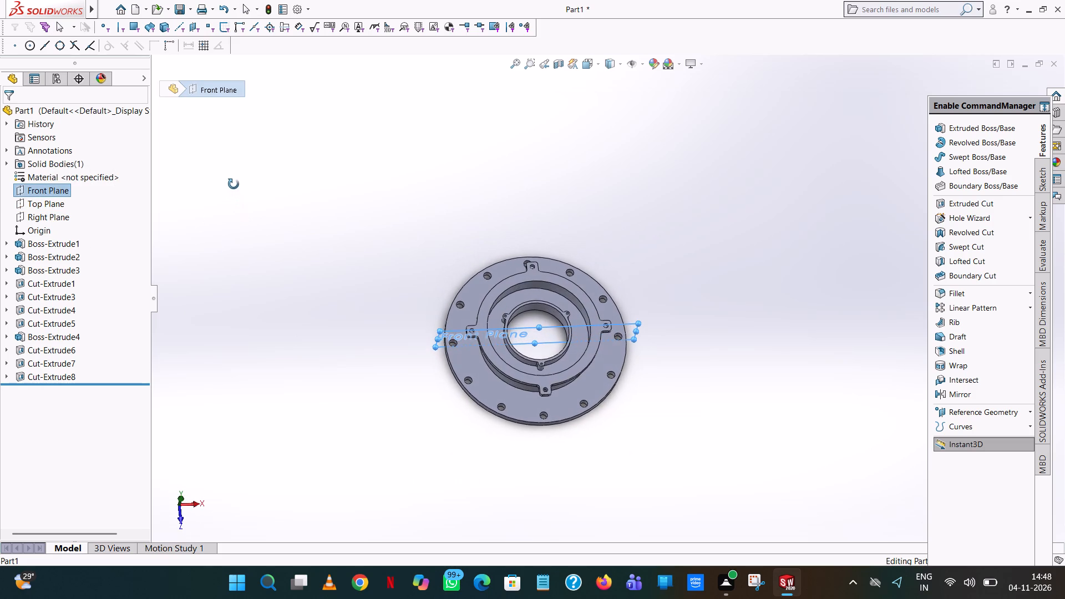
{"action": "middle_click_drag", "start_coordinate": [234, 184], "coordinate": [229, 235]}
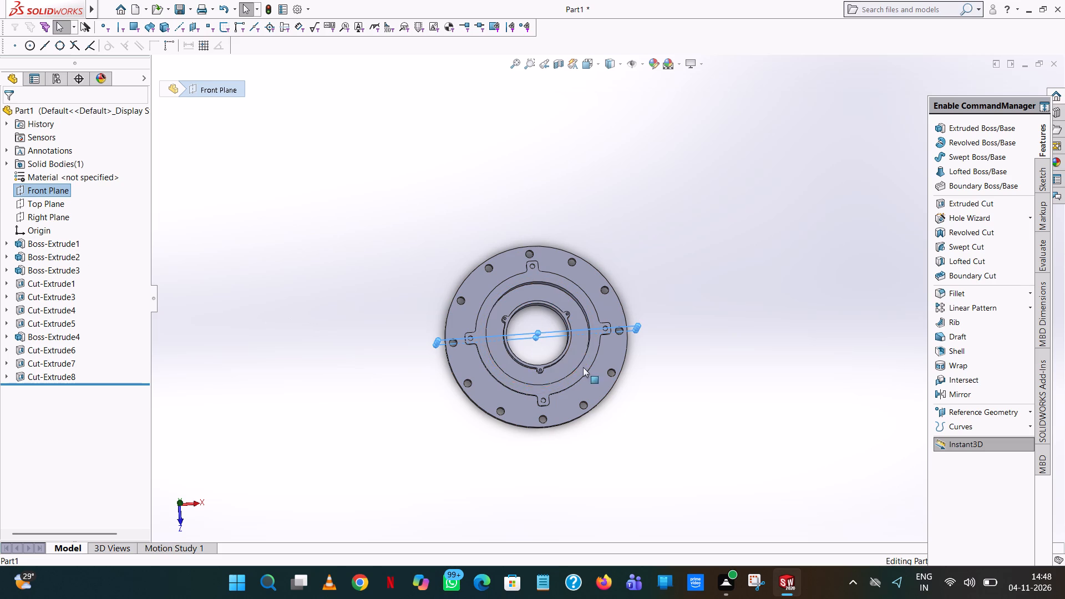
{"action": "middle_click_drag", "start_coordinate": [566, 392], "coordinate": [457, 160]}
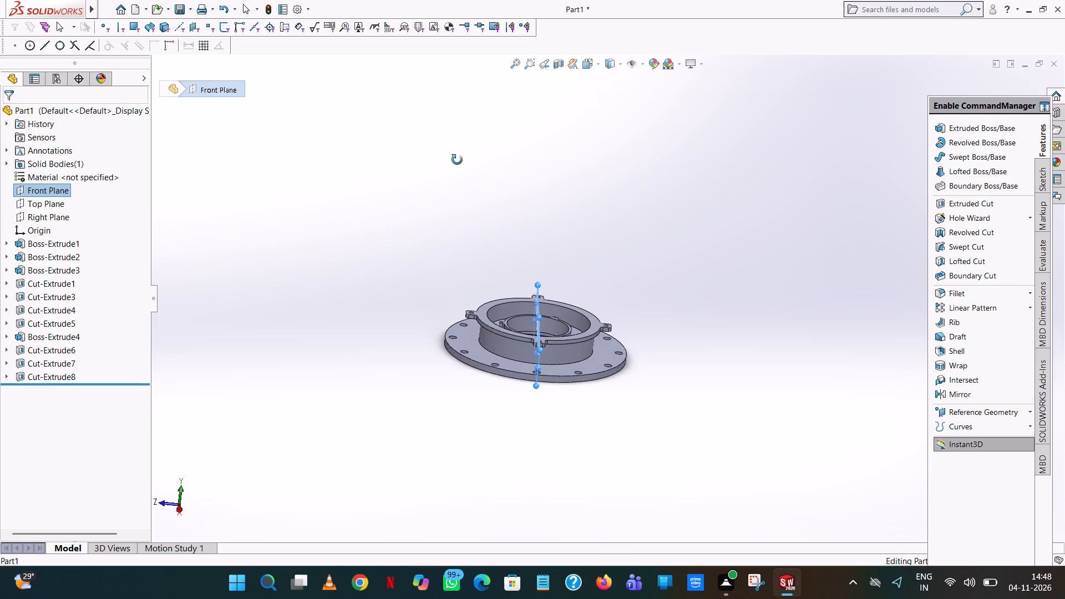
{"action": "middle_click_drag", "start_coordinate": [457, 160], "coordinate": [441, 253]}
{"action": "scroll", "coordinate": [441, 253], "scroll_direction": "up", "scroll_amount": 1}
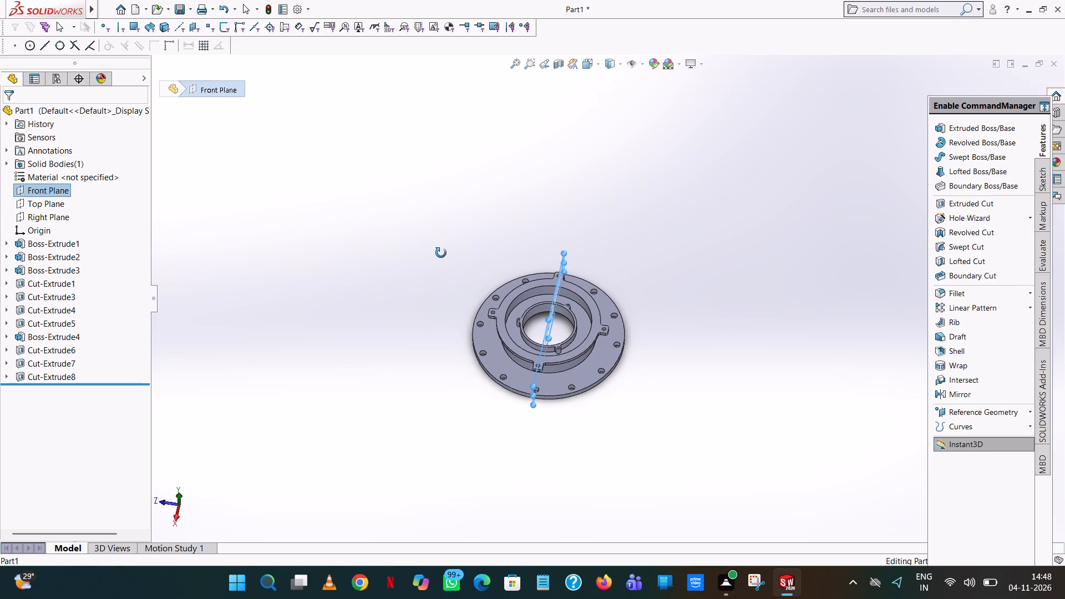
{"action": "middle_click_drag", "start_coordinate": [441, 253], "coordinate": [441, 257]}
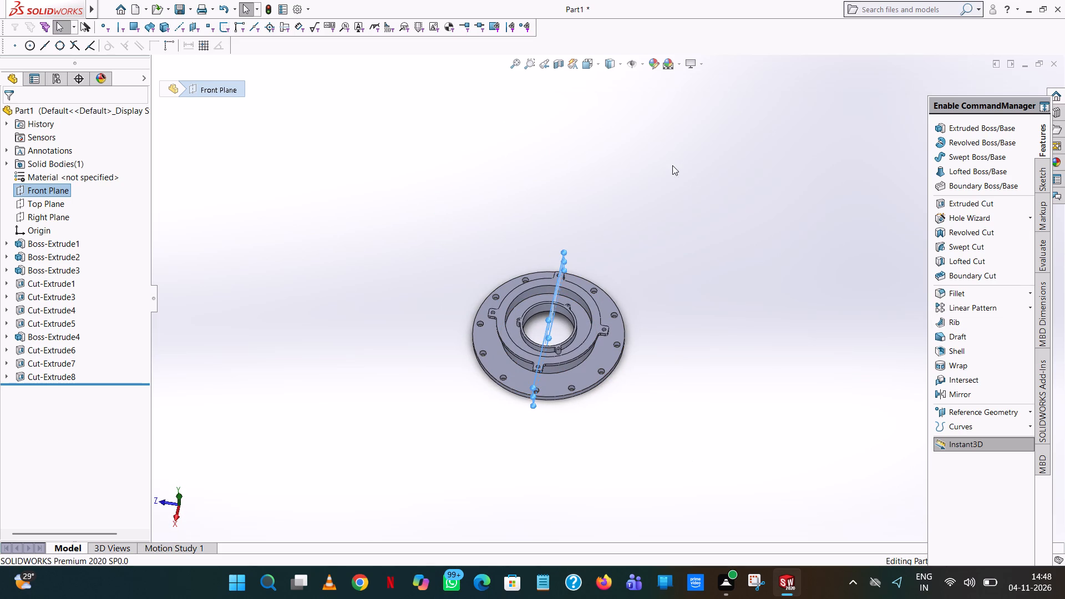
{"action": "scroll", "coordinate": [595, 232], "scroll_direction": "up", "scroll_amount": 1}
{"action": "middle_click_drag", "start_coordinate": [595, 235], "coordinate": [587, 333]}
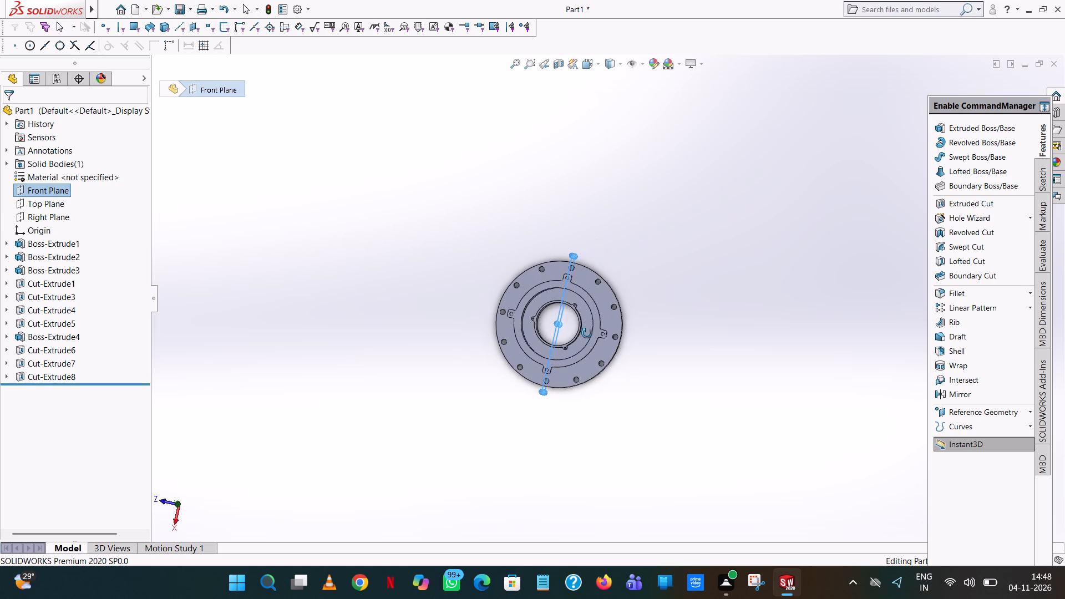
{"action": "middle_click_drag", "start_coordinate": [587, 333], "coordinate": [587, 341]}
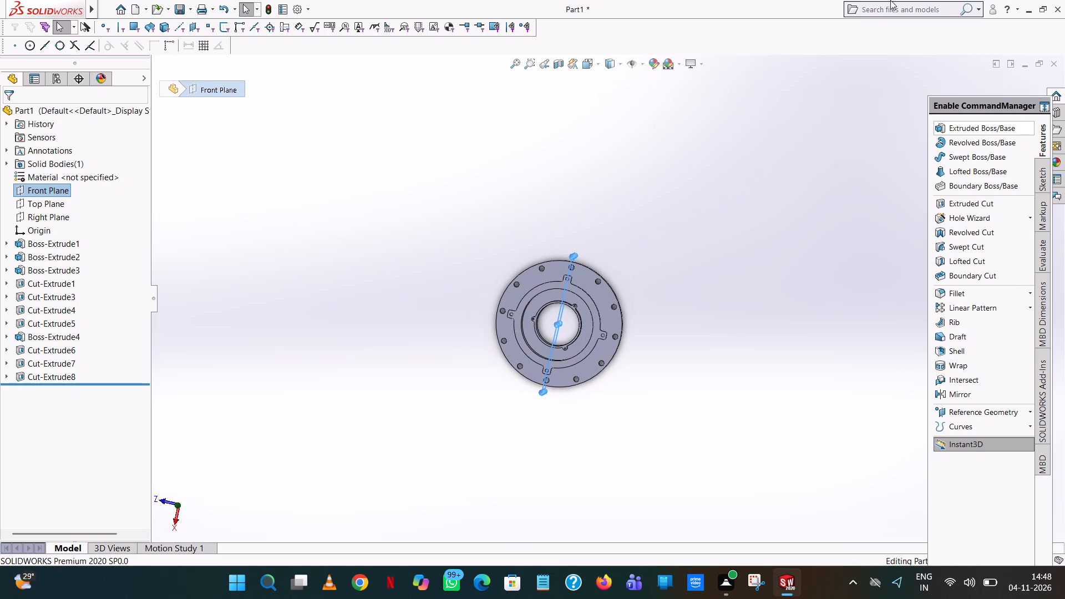
{"action": "middle_click_drag", "start_coordinate": [578, 354], "coordinate": [667, 355]}
{"action": "scroll", "coordinate": [614, 304], "scroll_direction": "up", "scroll_amount": 1}
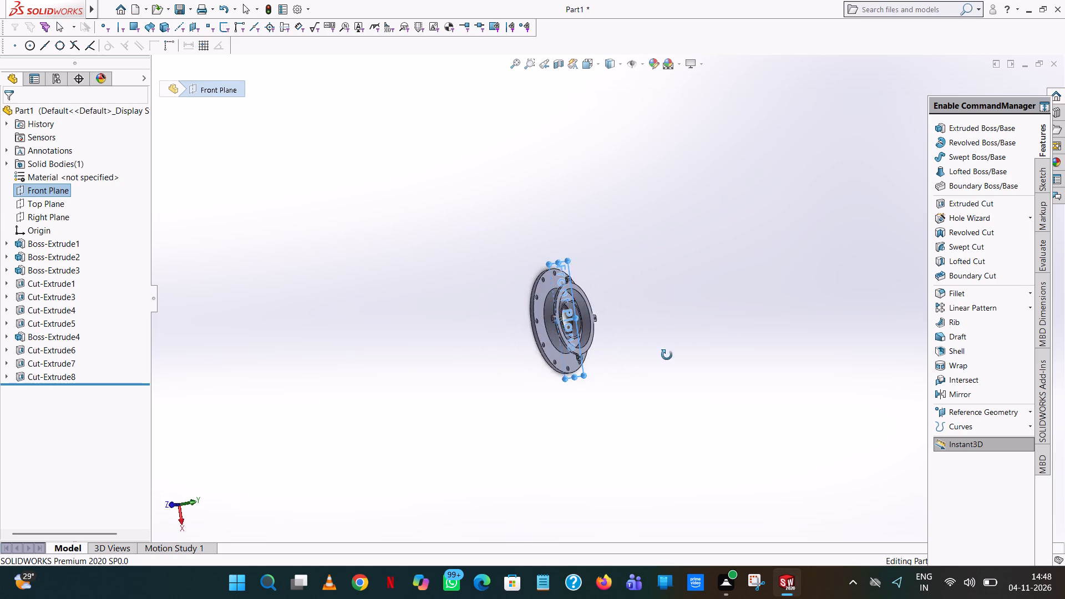
{"action": "middle_click_drag", "start_coordinate": [667, 355], "coordinate": [609, 367]}
{"action": "scroll", "coordinate": [581, 309], "scroll_direction": "down", "scroll_amount": 6}
{"action": "middle_click_drag", "start_coordinate": [576, 303], "coordinate": [549, 291]}
{"action": "scroll", "coordinate": [545, 250], "scroll_direction": "down", "scroll_amount": 1}
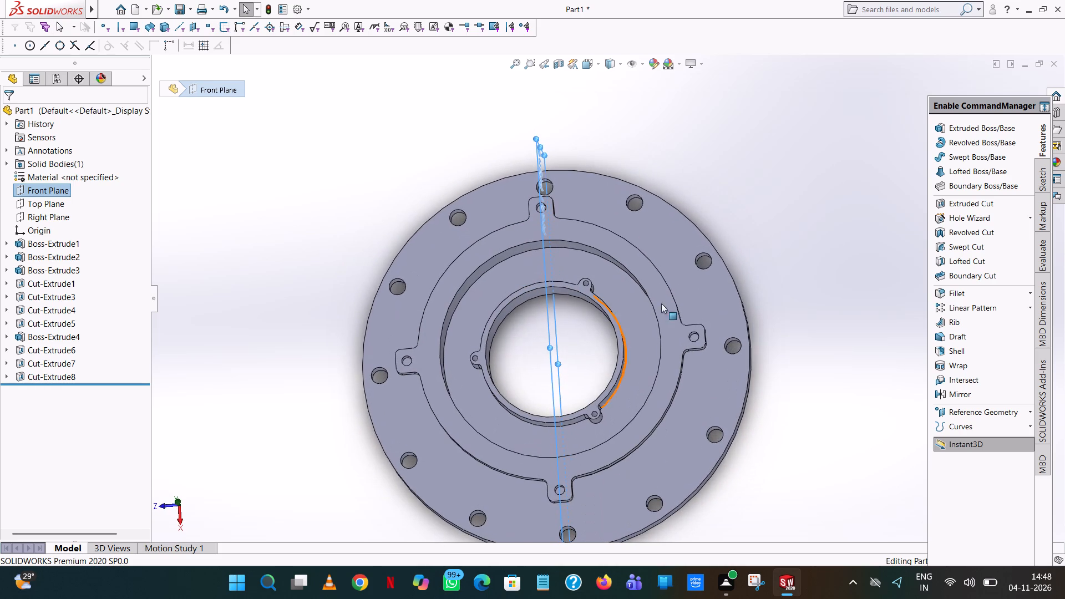
Define a reference plane at an angle of 45 degrees to the Front Plane.
{"action": "left_click", "coordinate": [983, 411]}
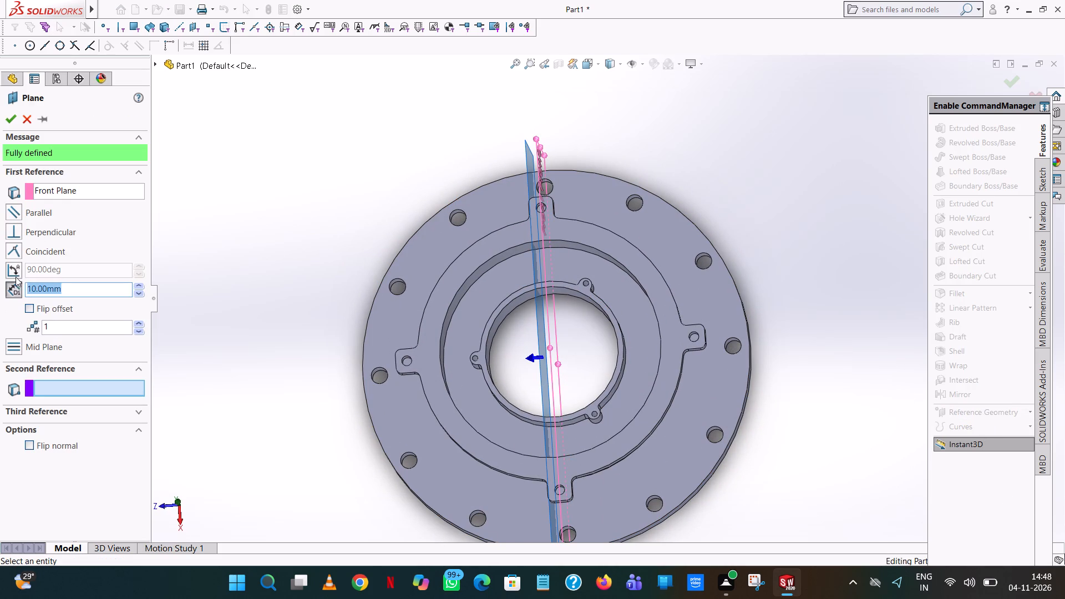
{"action": "left_click", "coordinate": [14, 272]}
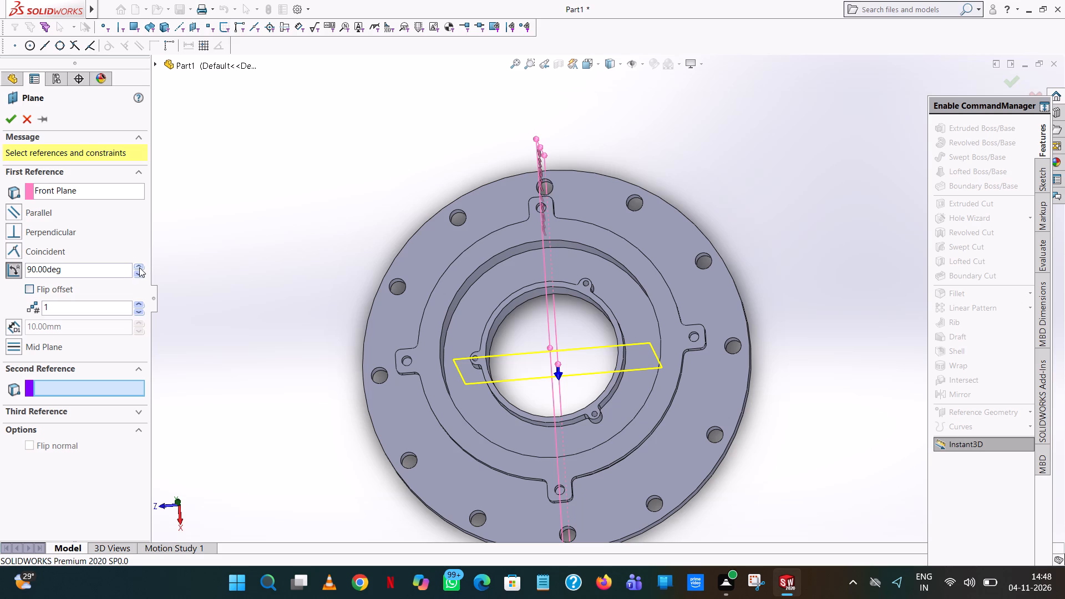
{"action": "left_click", "coordinate": [139, 267]}
{"action": "triple_click", "coordinate": [139, 267]}
{"action": "triple_click", "coordinate": [139, 267]}
{"action": "left_click", "coordinate": [139, 267]}
{"action": "middle_click_drag", "start_coordinate": [535, 366], "coordinate": [554, 353]}
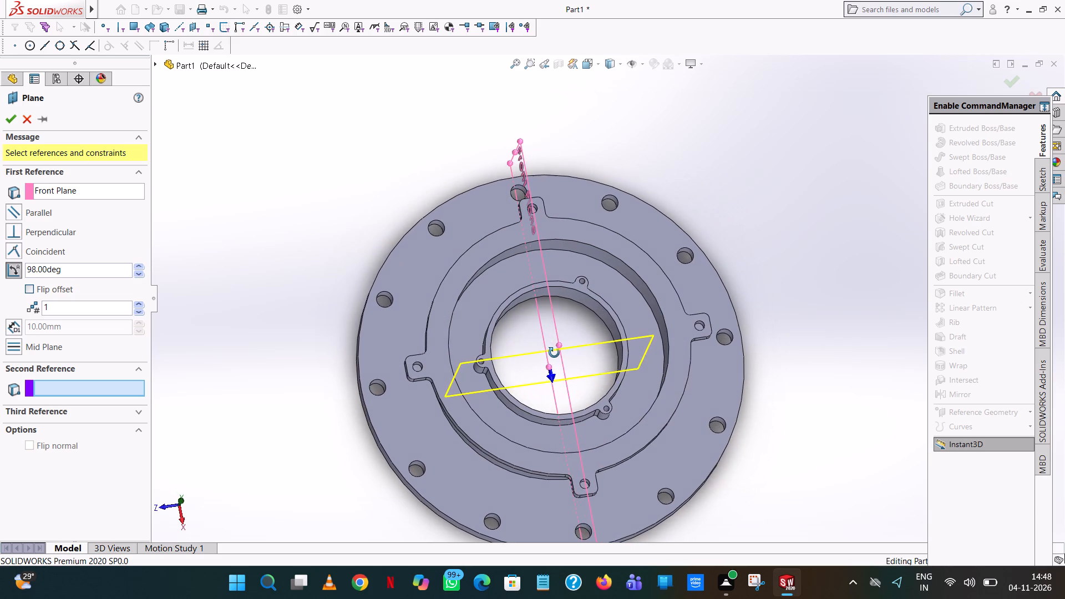
{"action": "middle_click_drag", "start_coordinate": [554, 353], "coordinate": [491, 346]}
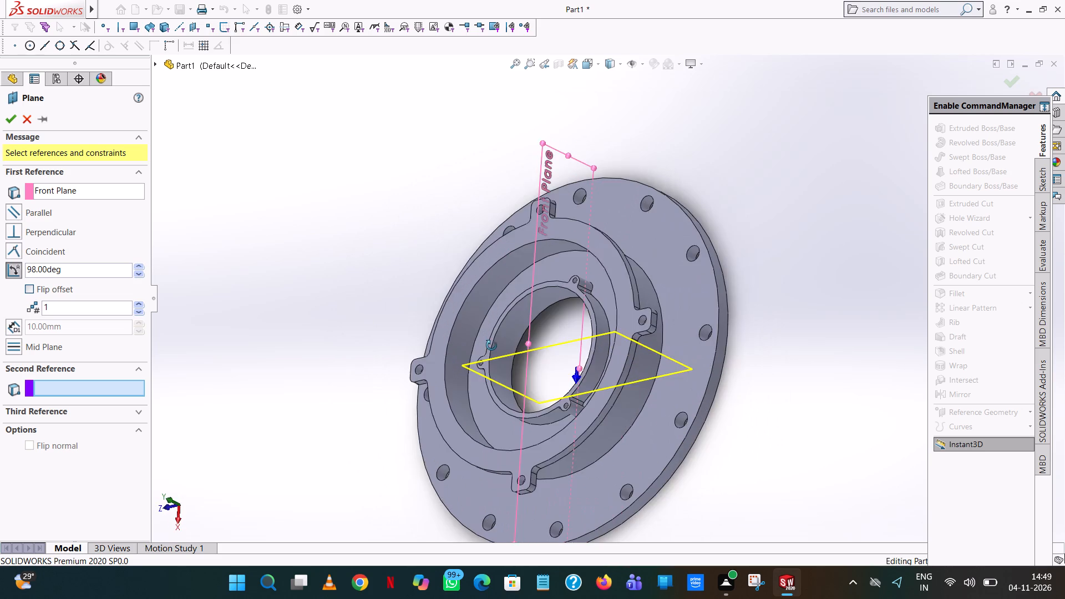
{"action": "middle_click_drag", "start_coordinate": [491, 346], "coordinate": [539, 351]}
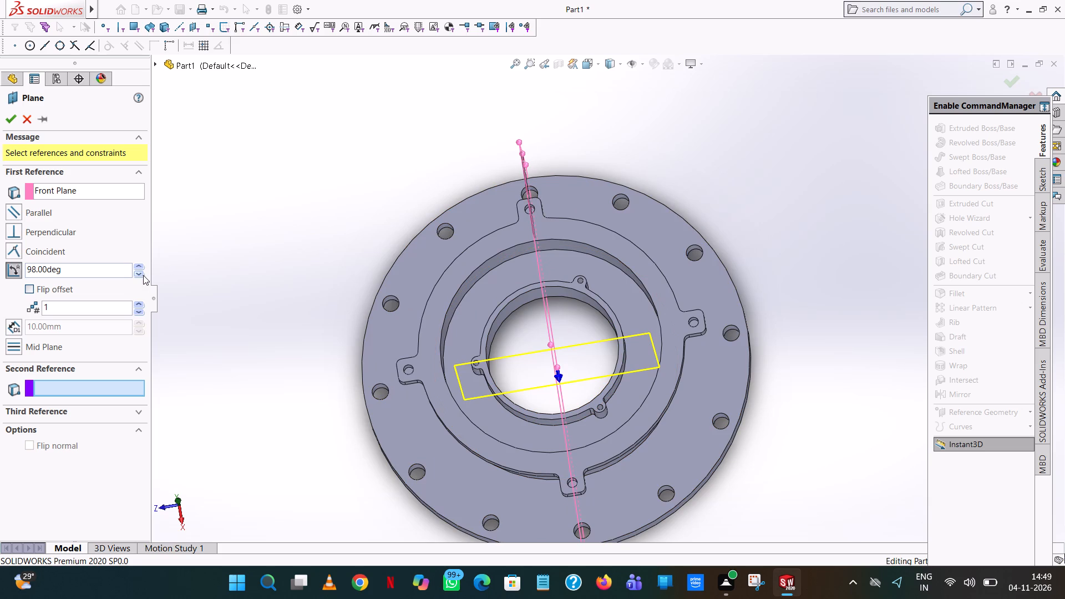
{"action": "triple_click", "coordinate": [139, 274]}
{"action": "left_click", "coordinate": [139, 274]}
{"action": "double_click", "coordinate": [71, 267]}
{"action": "type", "text": "45"}
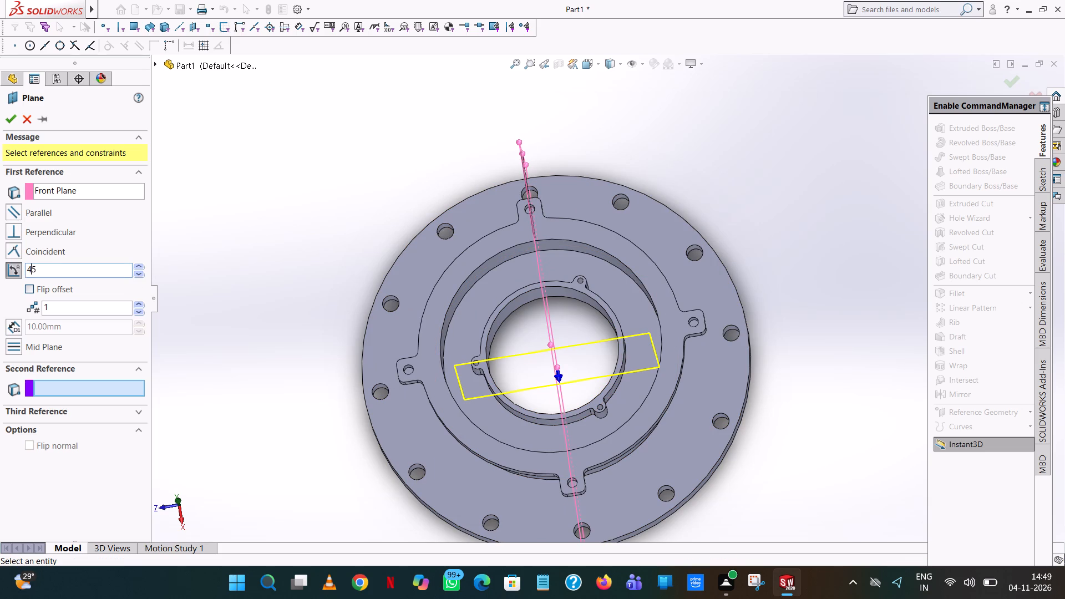
{"action": "key", "text": "Return"}
{"action": "left_click", "coordinate": [240, 137]}
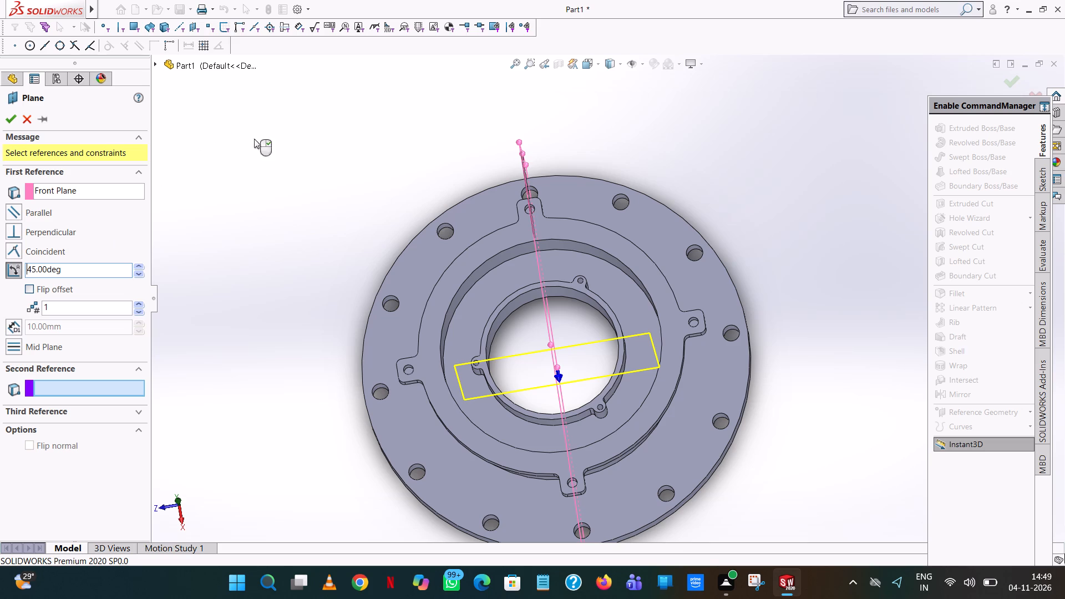
{"action": "left_click", "coordinate": [7, 120]}
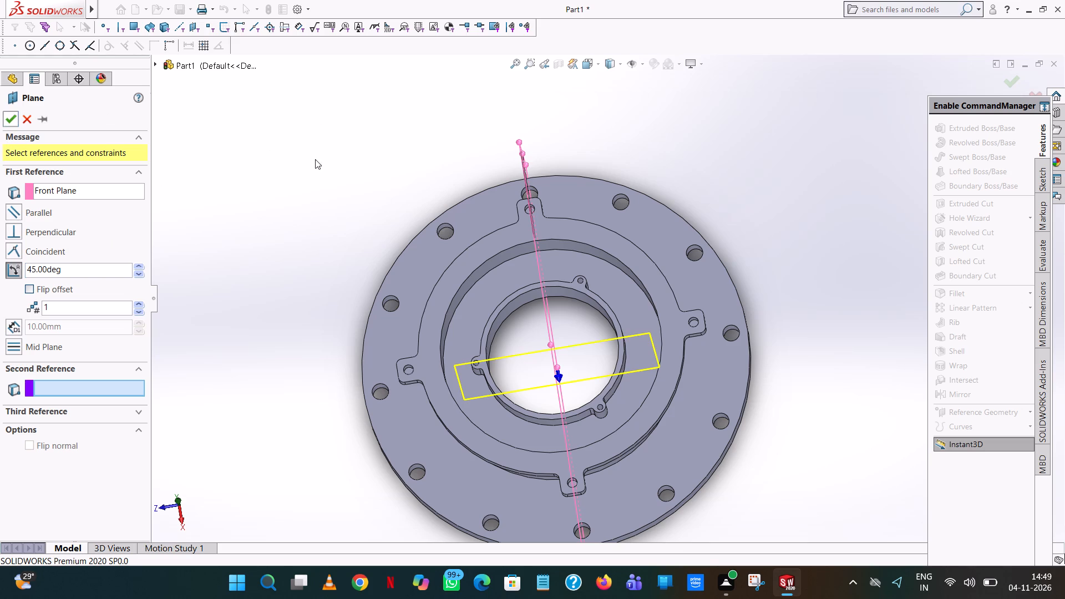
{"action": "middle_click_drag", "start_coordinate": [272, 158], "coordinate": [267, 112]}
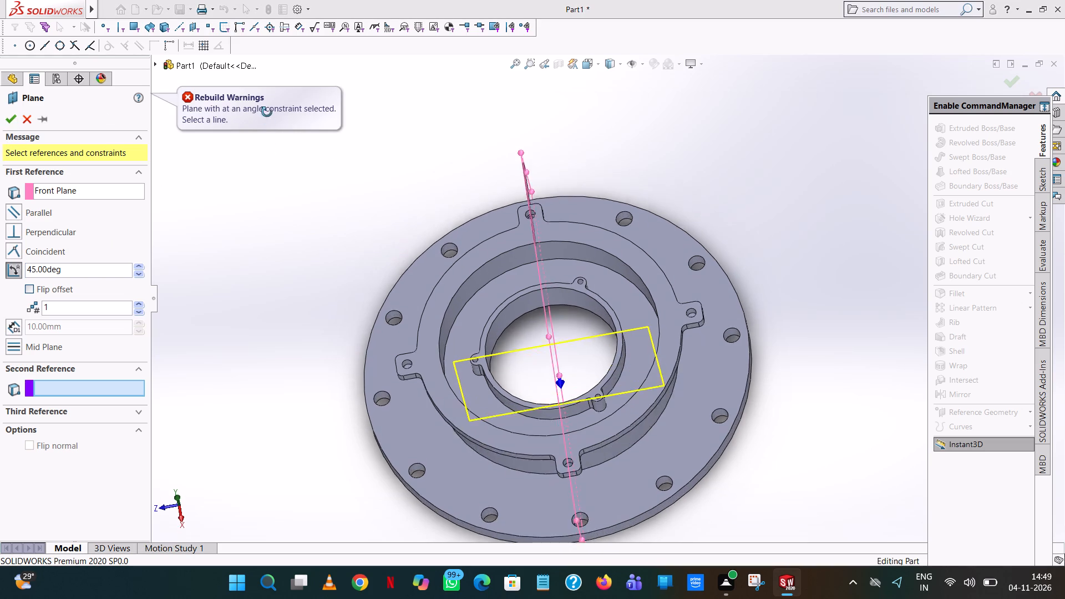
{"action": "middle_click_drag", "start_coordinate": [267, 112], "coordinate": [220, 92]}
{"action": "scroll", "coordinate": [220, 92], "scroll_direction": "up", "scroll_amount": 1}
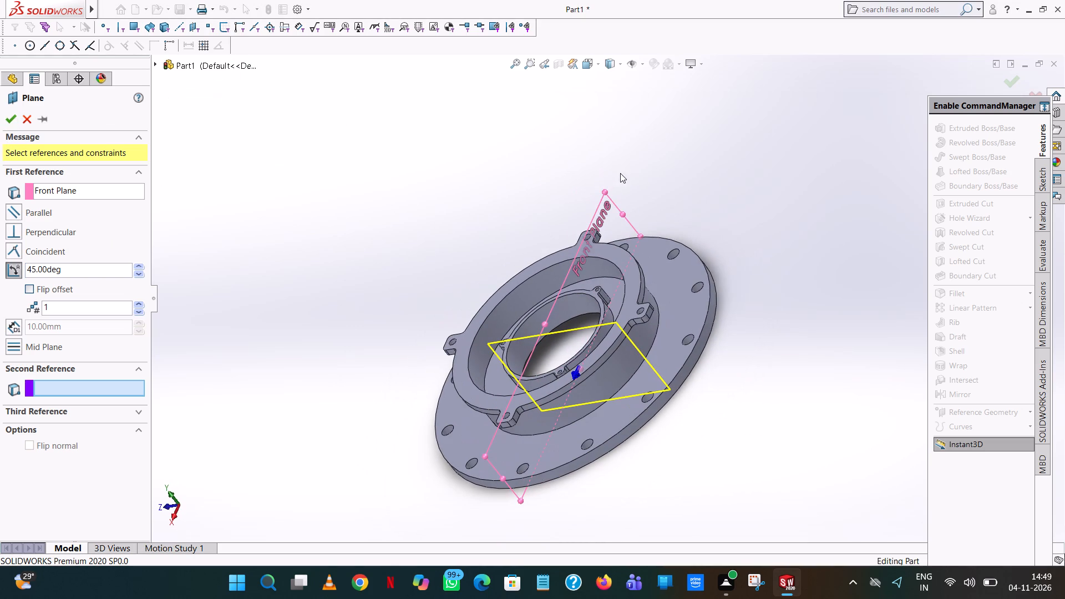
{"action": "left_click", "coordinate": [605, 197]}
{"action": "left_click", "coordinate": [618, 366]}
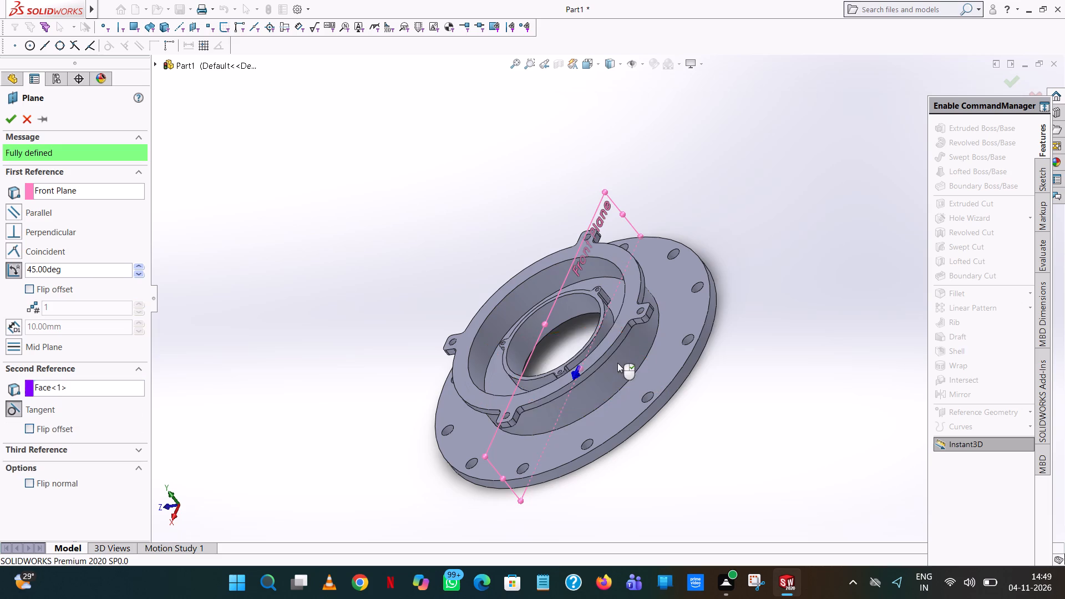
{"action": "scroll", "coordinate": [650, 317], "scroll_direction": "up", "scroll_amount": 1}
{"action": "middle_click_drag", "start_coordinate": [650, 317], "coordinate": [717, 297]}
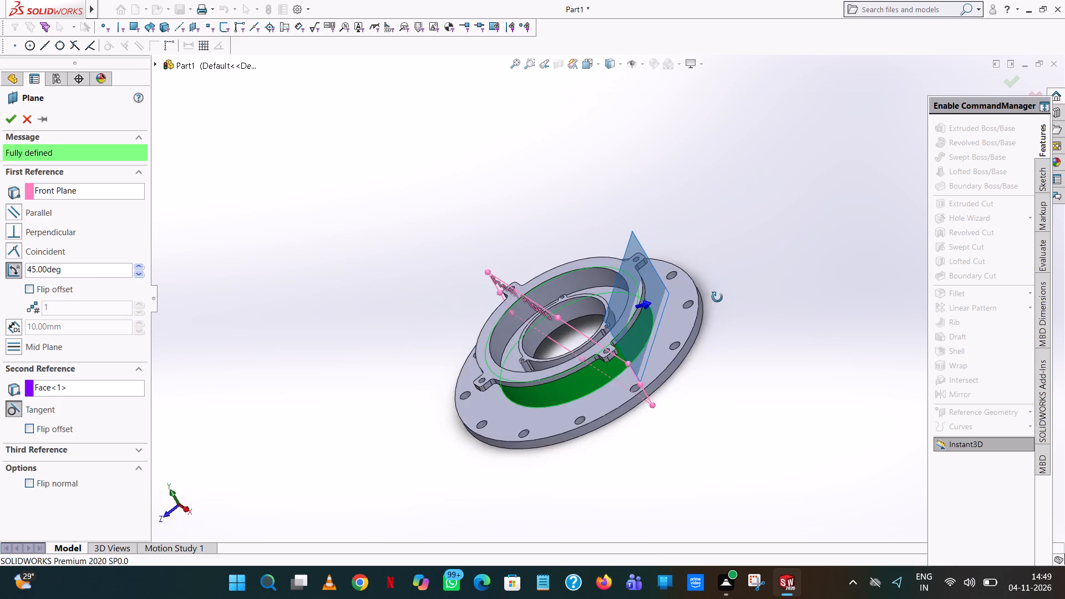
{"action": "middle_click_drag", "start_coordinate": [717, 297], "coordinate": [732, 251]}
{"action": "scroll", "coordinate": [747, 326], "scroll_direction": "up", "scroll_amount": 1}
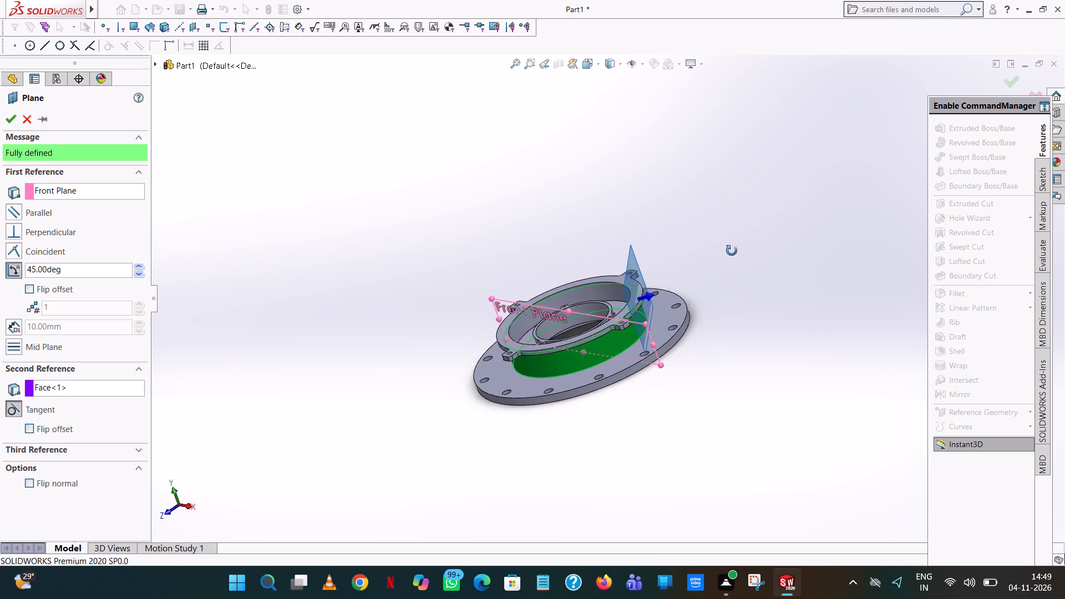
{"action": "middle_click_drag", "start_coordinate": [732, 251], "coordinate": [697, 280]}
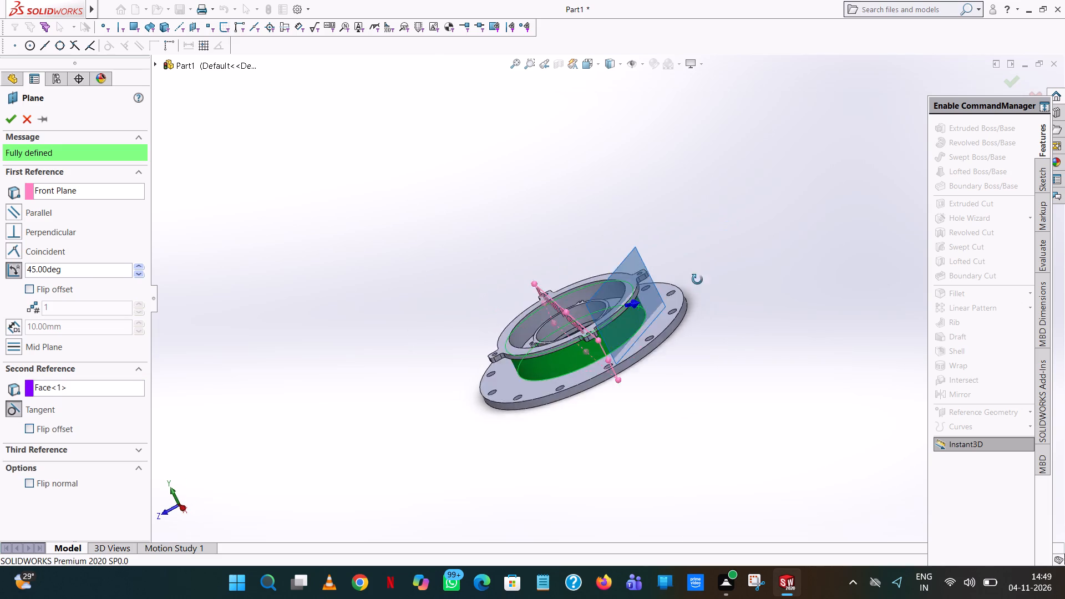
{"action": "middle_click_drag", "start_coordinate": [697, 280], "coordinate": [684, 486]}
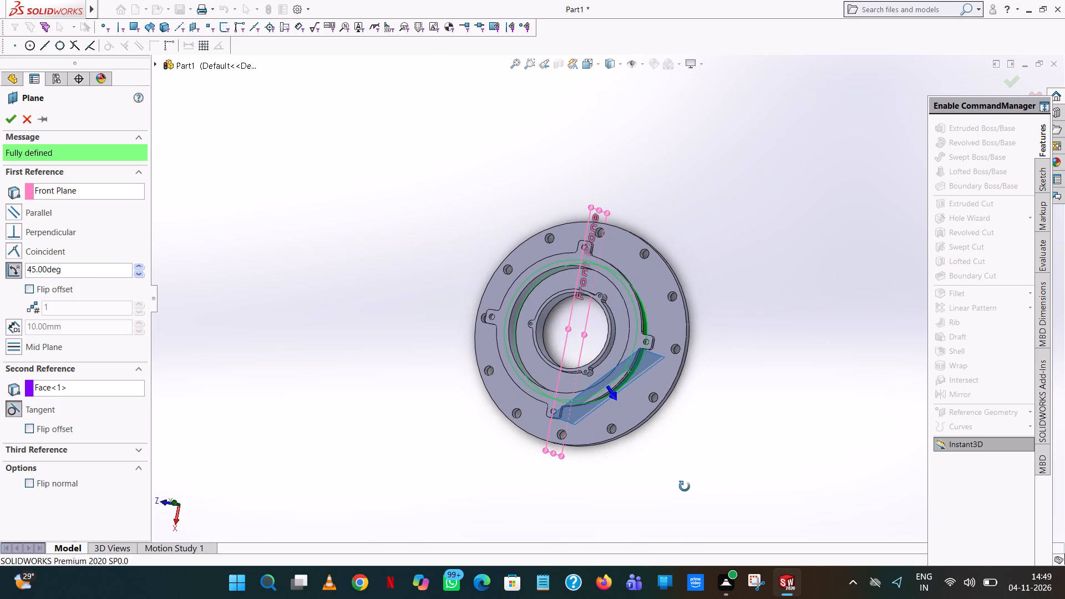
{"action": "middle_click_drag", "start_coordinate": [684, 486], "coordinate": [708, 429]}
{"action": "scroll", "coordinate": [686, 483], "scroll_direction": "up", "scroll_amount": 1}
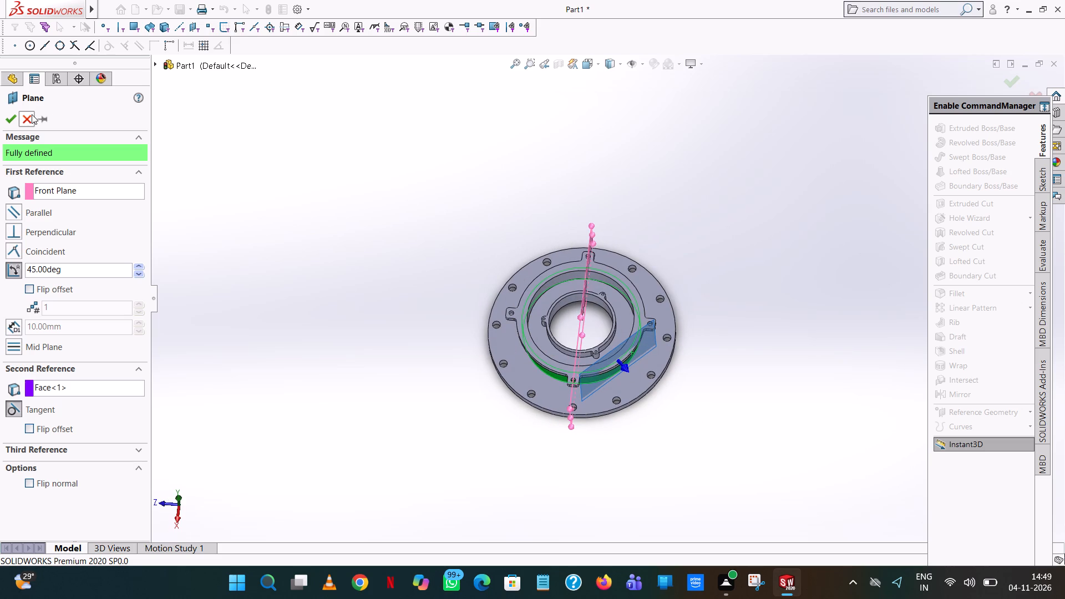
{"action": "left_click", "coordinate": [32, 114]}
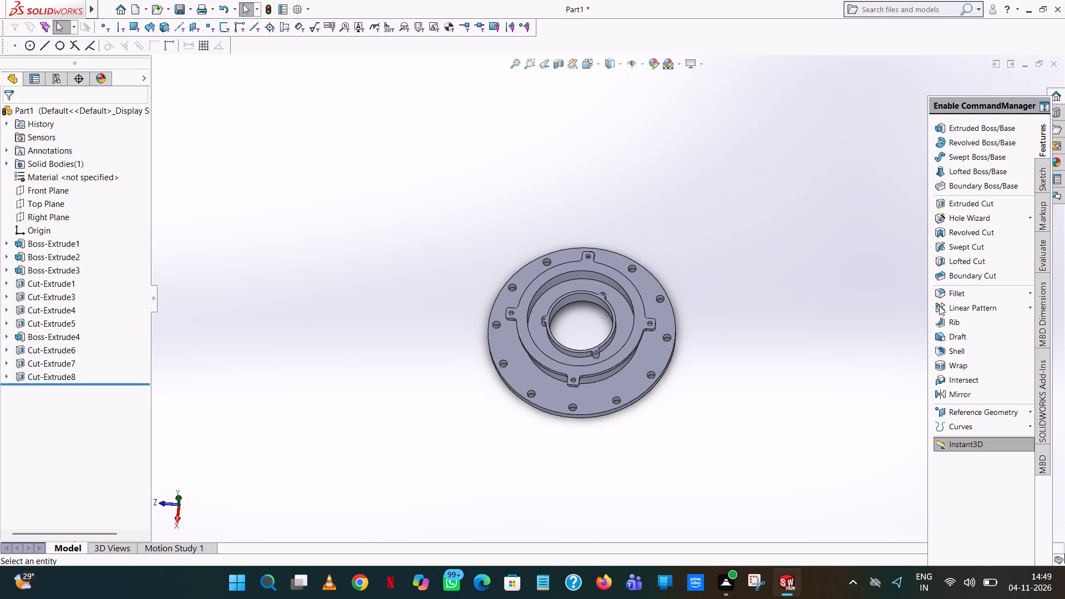
Define a new reference plane from the Front Plane at an angle of 45 degrees.
{"action": "left_click", "coordinate": [45, 191]}
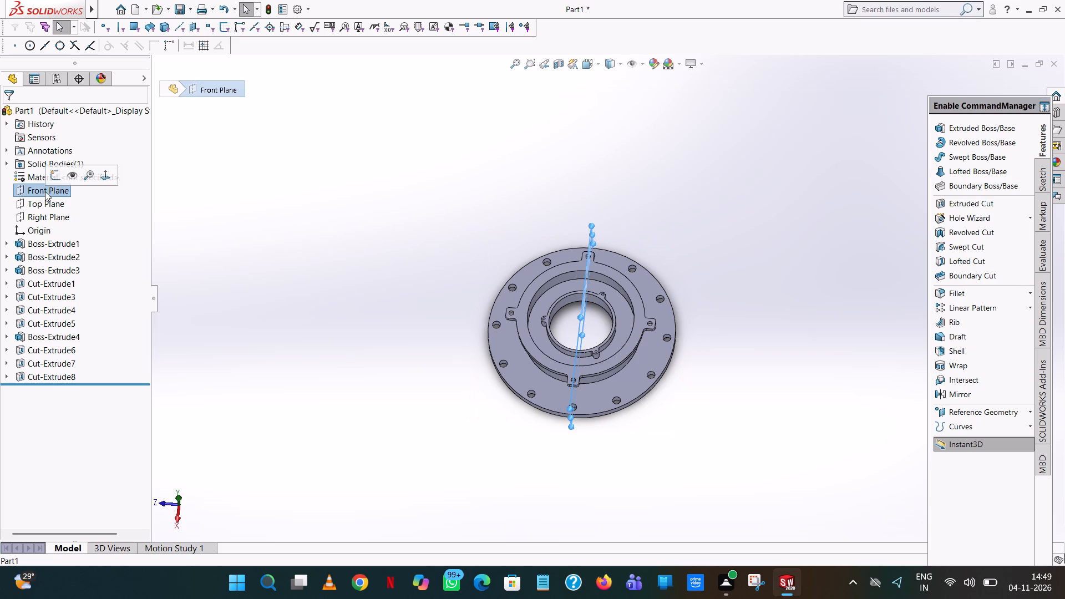
{"action": "left_click", "coordinate": [959, 408]}
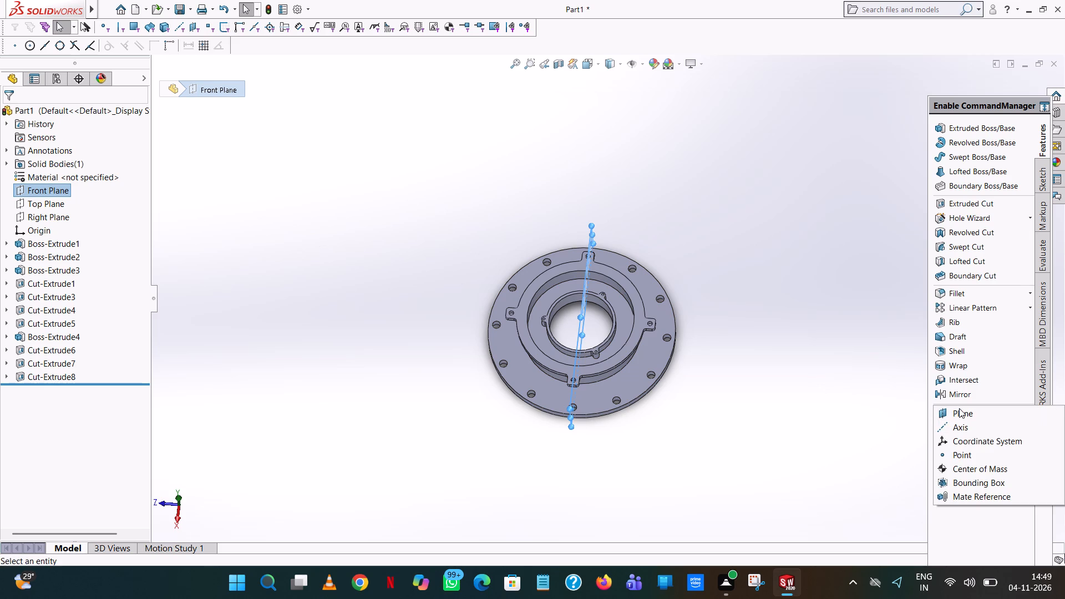
{"action": "left_click", "coordinate": [958, 412]}
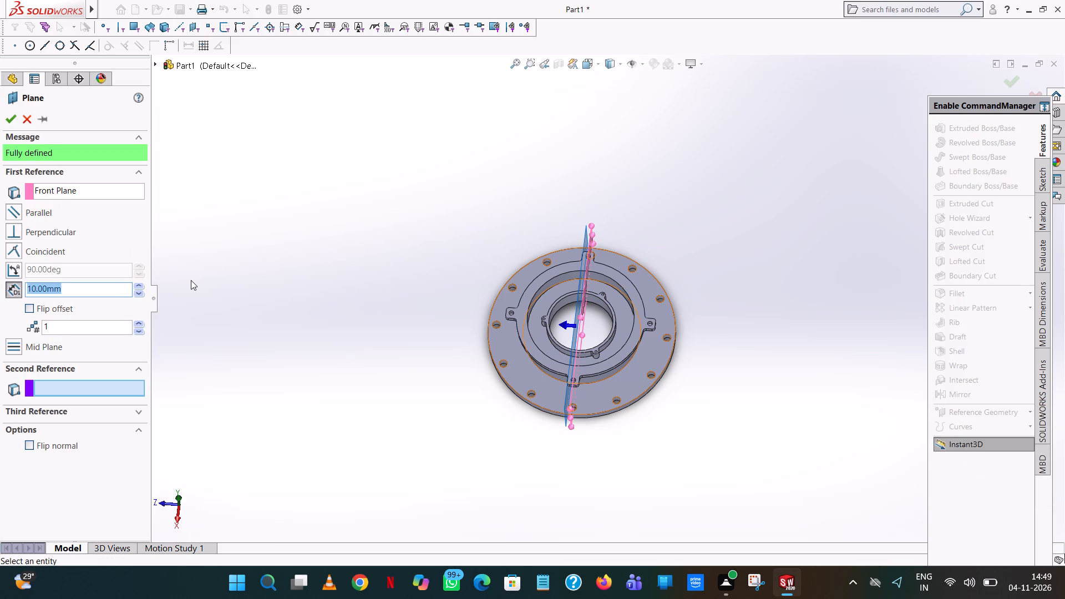
{"action": "key", "text": "0"}
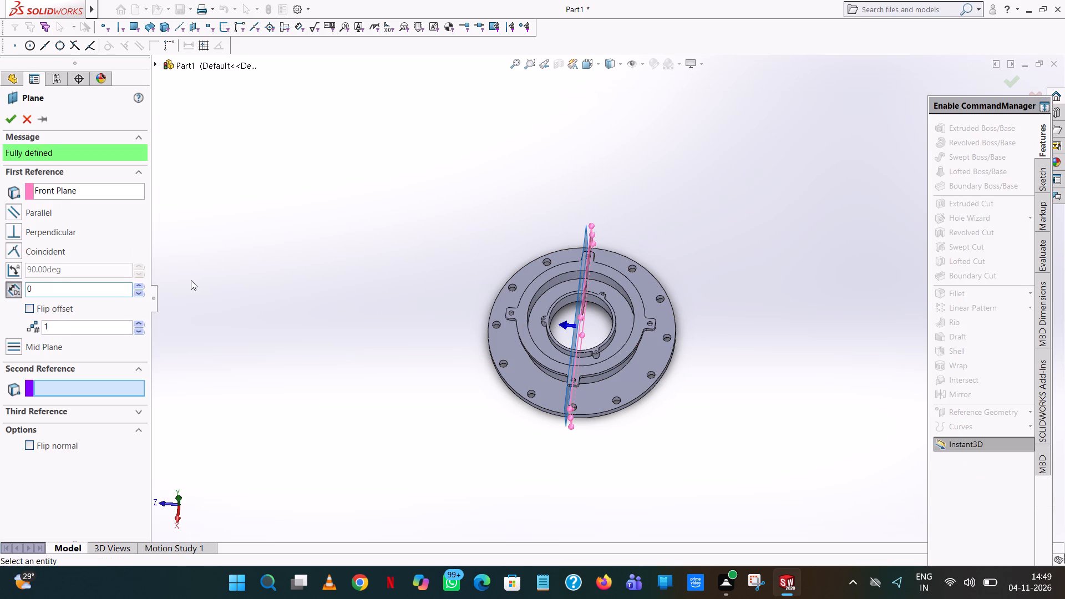
{"action": "double_click", "coordinate": [90, 272]}
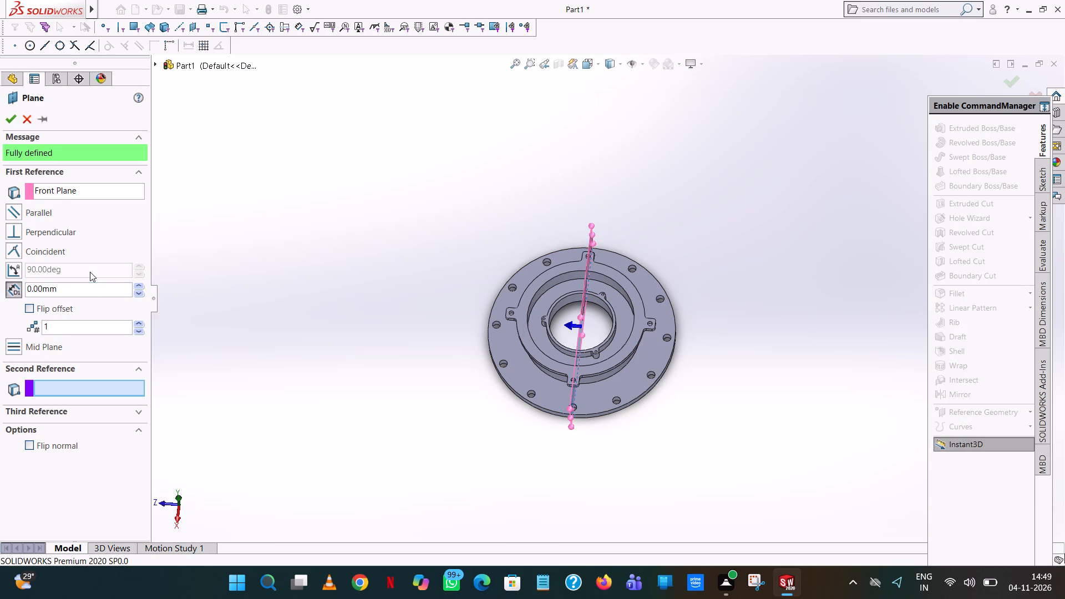
{"action": "left_click", "coordinate": [74, 270]}
{"action": "double_click", "coordinate": [57, 267]}
{"action": "middle_click_drag", "start_coordinate": [643, 349], "coordinate": [607, 310]}
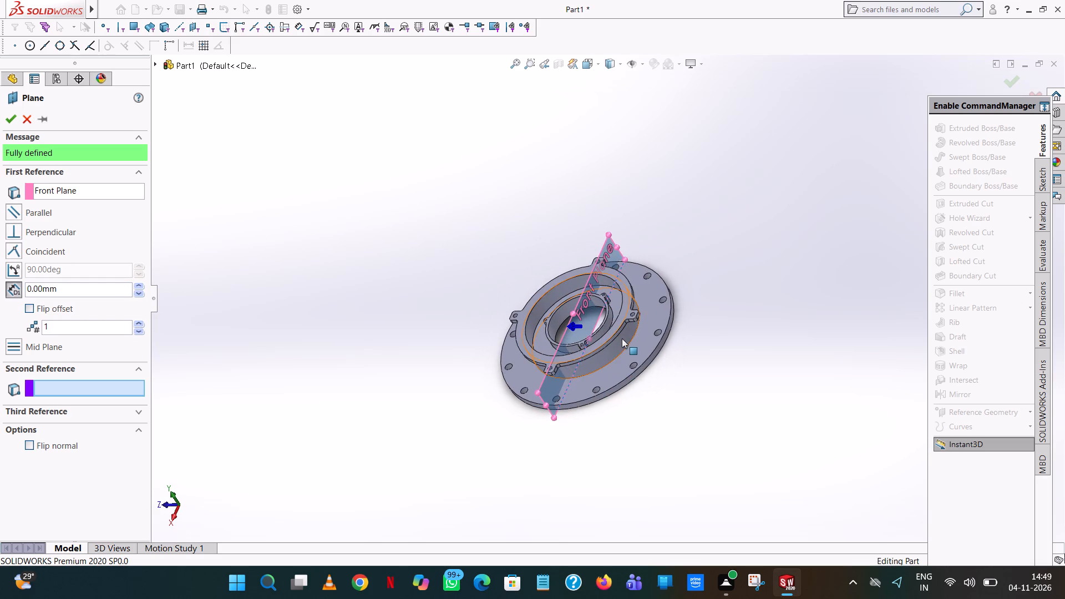
{"action": "scroll", "coordinate": [618, 318], "scroll_direction": "up", "scroll_amount": 1}
{"action": "middle_click_drag", "start_coordinate": [618, 318], "coordinate": [636, 328]}
{"action": "middle_click_drag", "start_coordinate": [336, 304], "coordinate": [349, 332]}
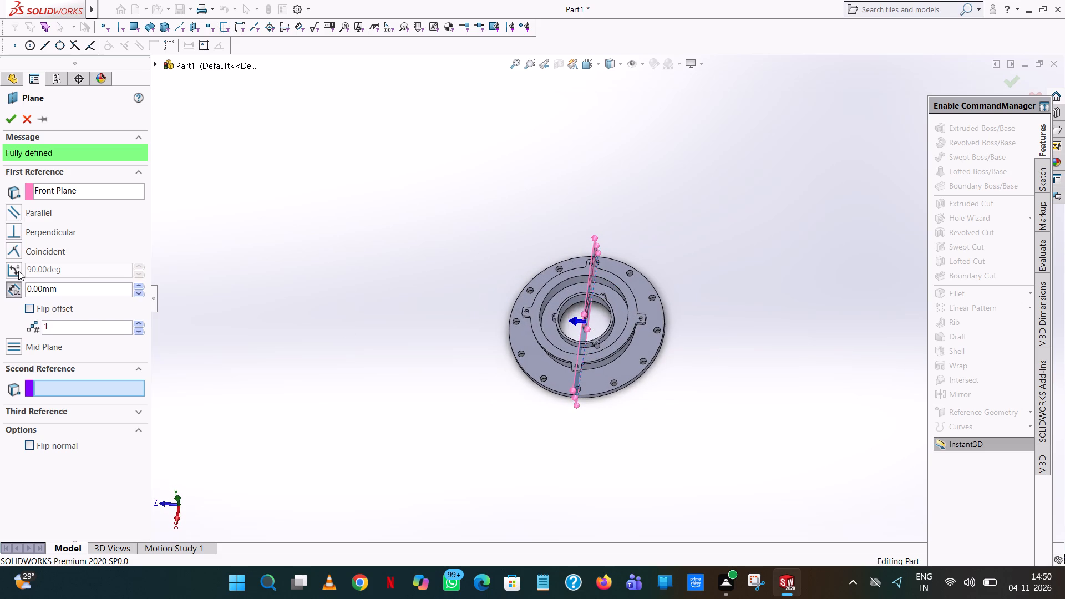
{"action": "left_click", "coordinate": [18, 271]}
{"action": "double_click", "coordinate": [100, 270]}
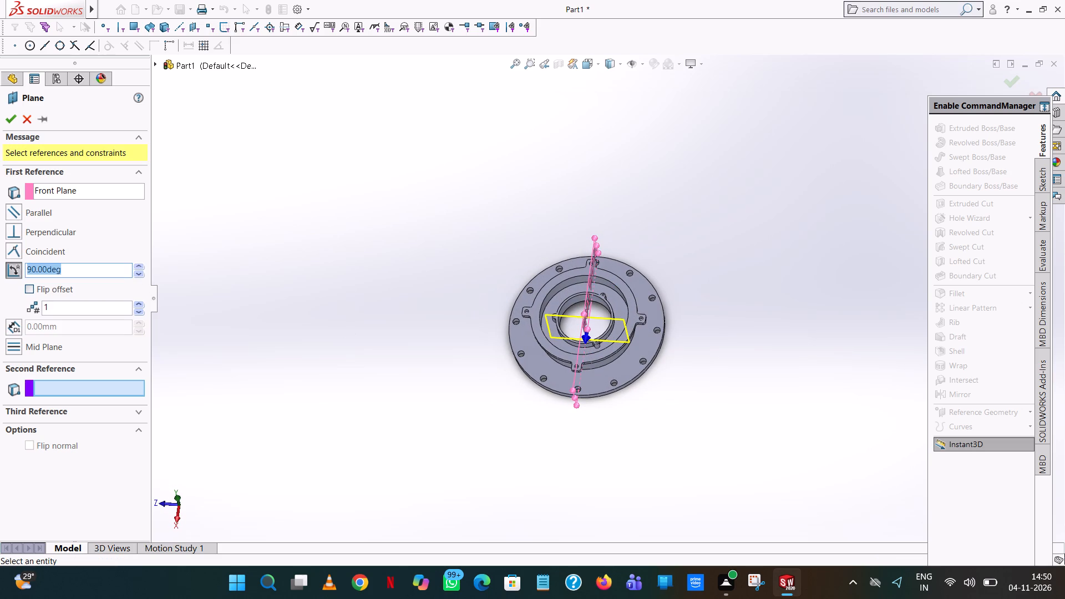
{"action": "type", "text": "45"}
{"action": "key", "text": "Return"}
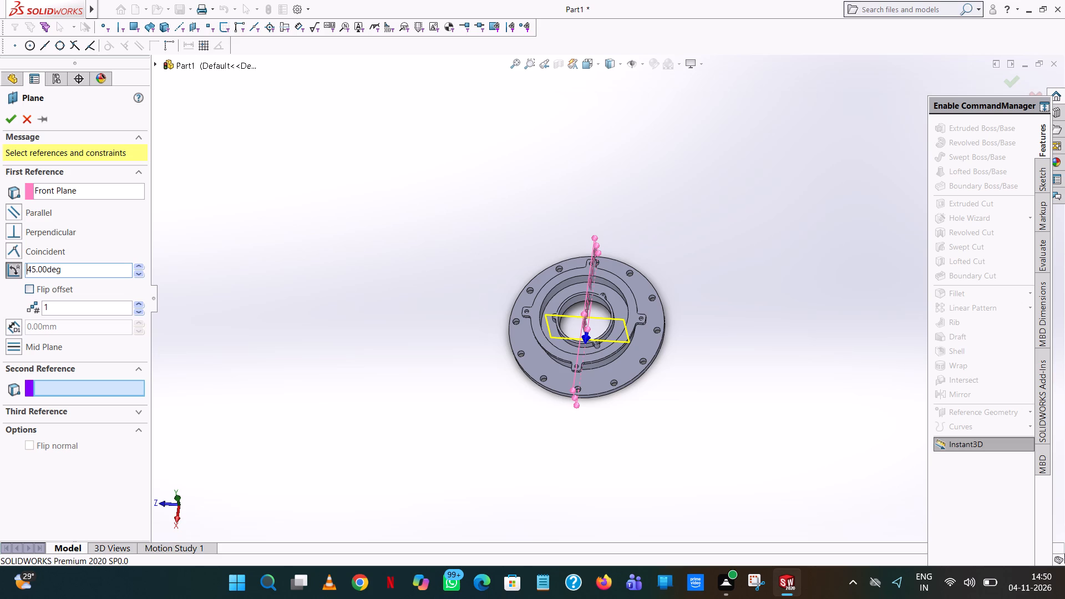
{"action": "left_click", "coordinate": [4, 119]}
Make the 45-degree plane tangent to the boss's outer cylindrical face and create it.
{"action": "middle_click_drag", "start_coordinate": [541, 259], "coordinate": [507, 250]}
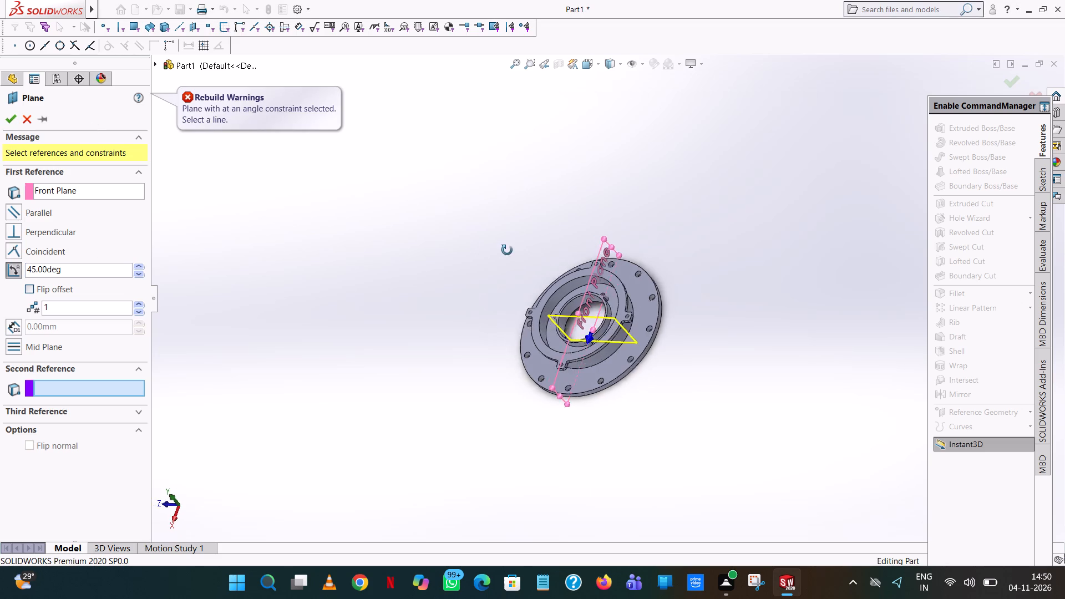
{"action": "middle_click_drag", "start_coordinate": [507, 250], "coordinate": [457, 235]}
{"action": "scroll", "coordinate": [640, 295], "scroll_direction": "down", "scroll_amount": 4}
{"action": "middle_click_drag", "start_coordinate": [567, 308], "coordinate": [595, 356]}
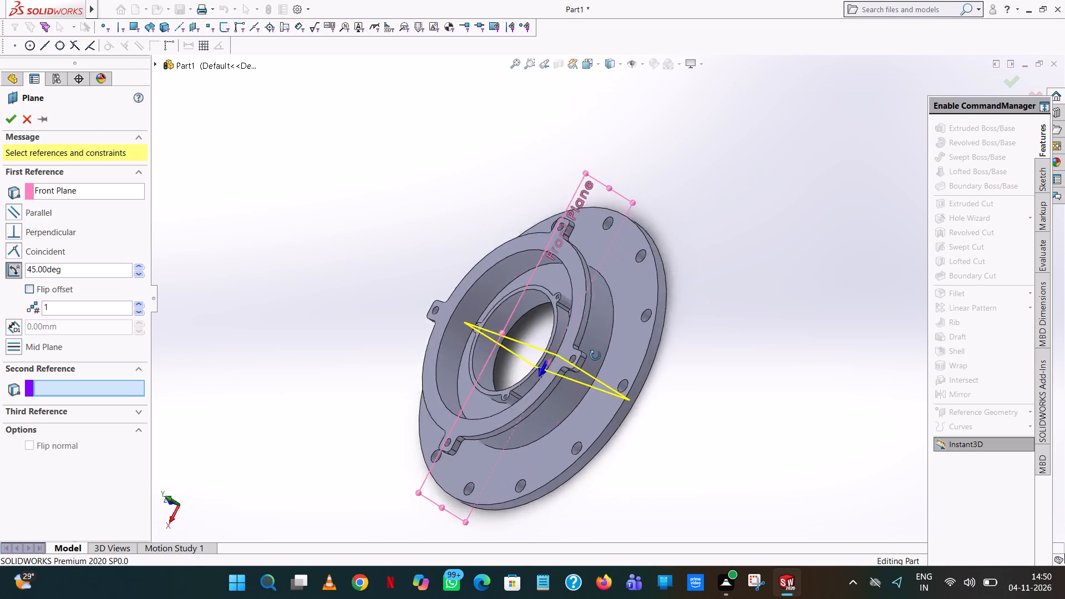
{"action": "middle_click_drag", "start_coordinate": [595, 356], "coordinate": [656, 191]}
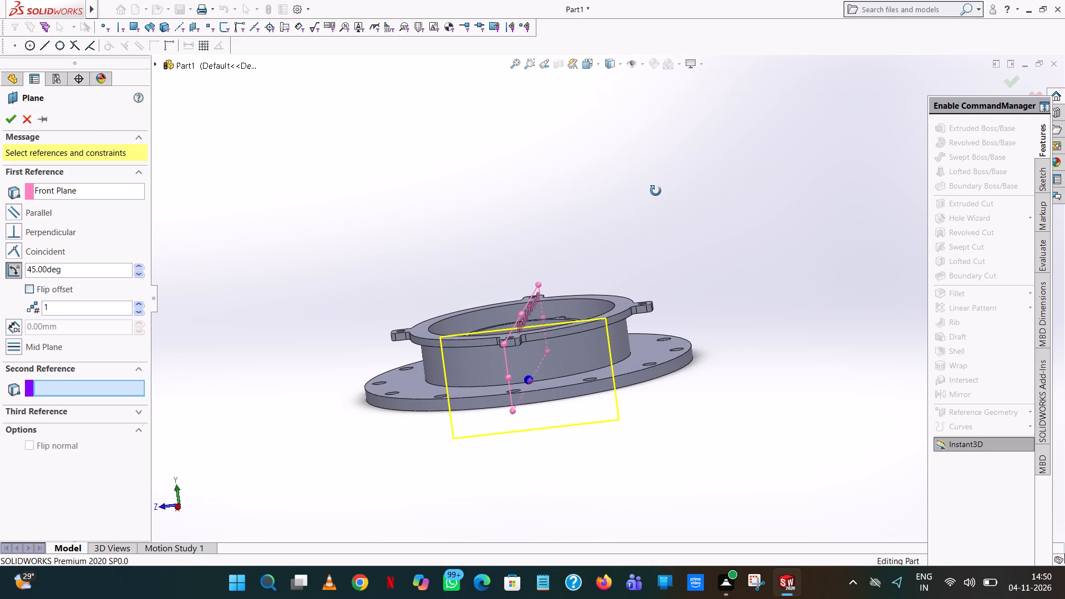
{"action": "middle_click_drag", "start_coordinate": [656, 191], "coordinate": [673, 350]}
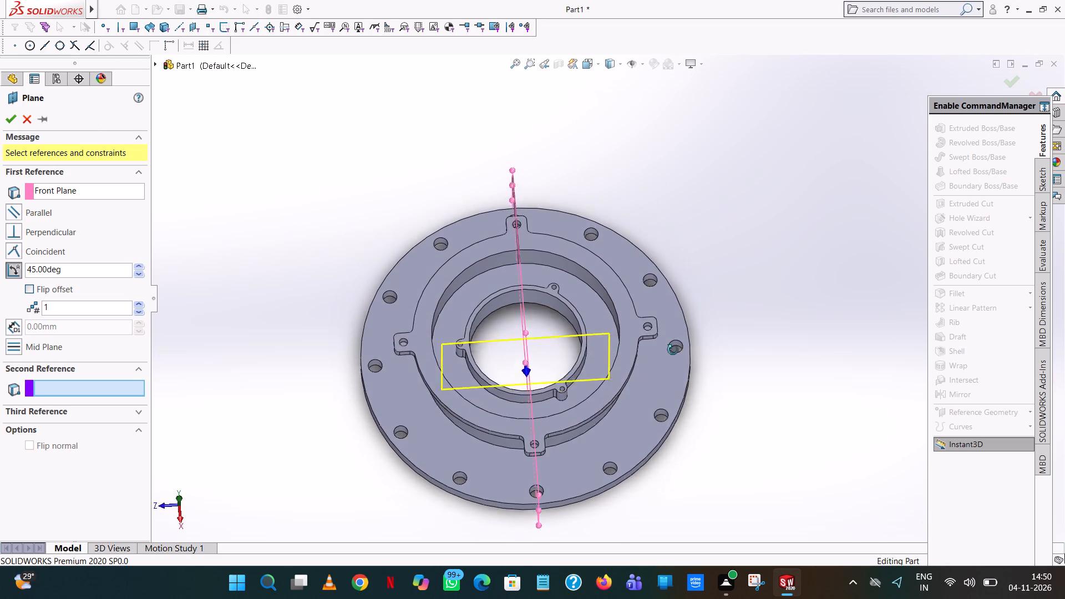
{"action": "middle_click_drag", "start_coordinate": [673, 350], "coordinate": [636, 229]}
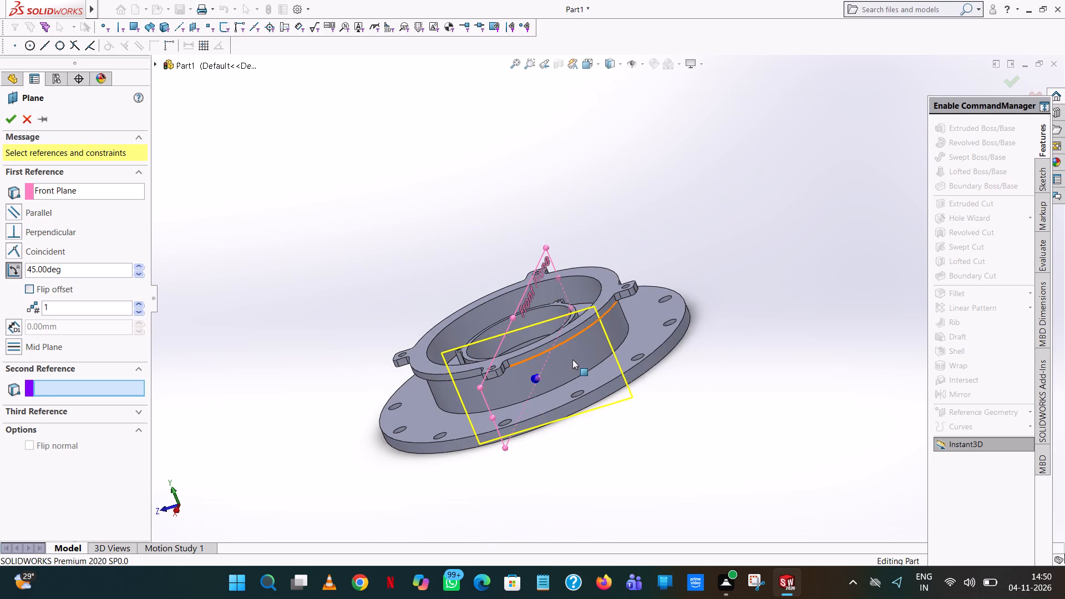
{"action": "left_click", "coordinate": [572, 359]}
{"action": "middle_click_drag", "start_coordinate": [648, 297], "coordinate": [669, 422]}
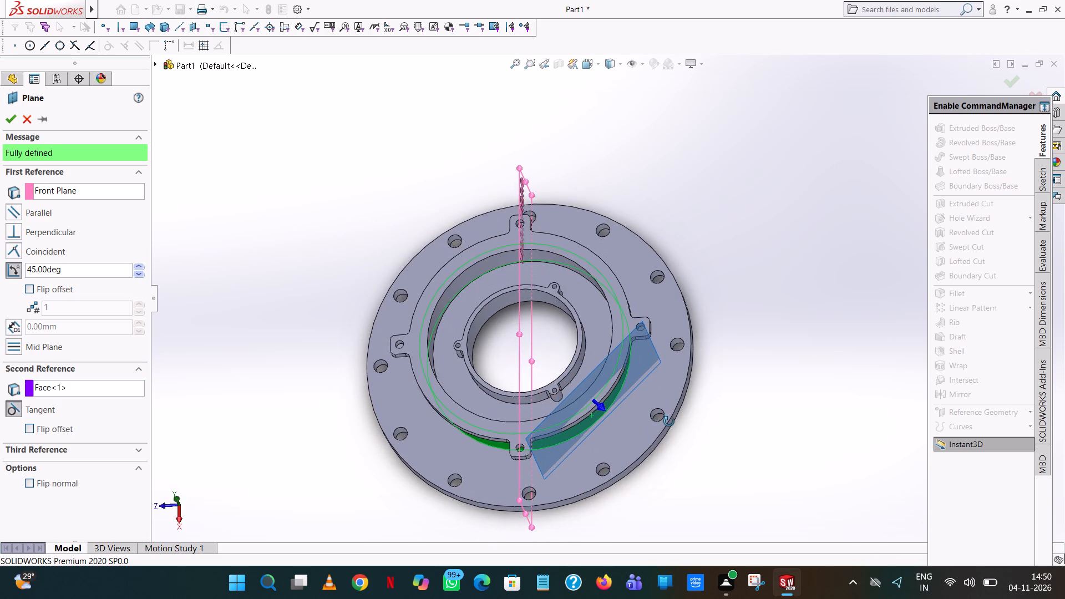
{"action": "middle_click_drag", "start_coordinate": [669, 422], "coordinate": [722, 240]}
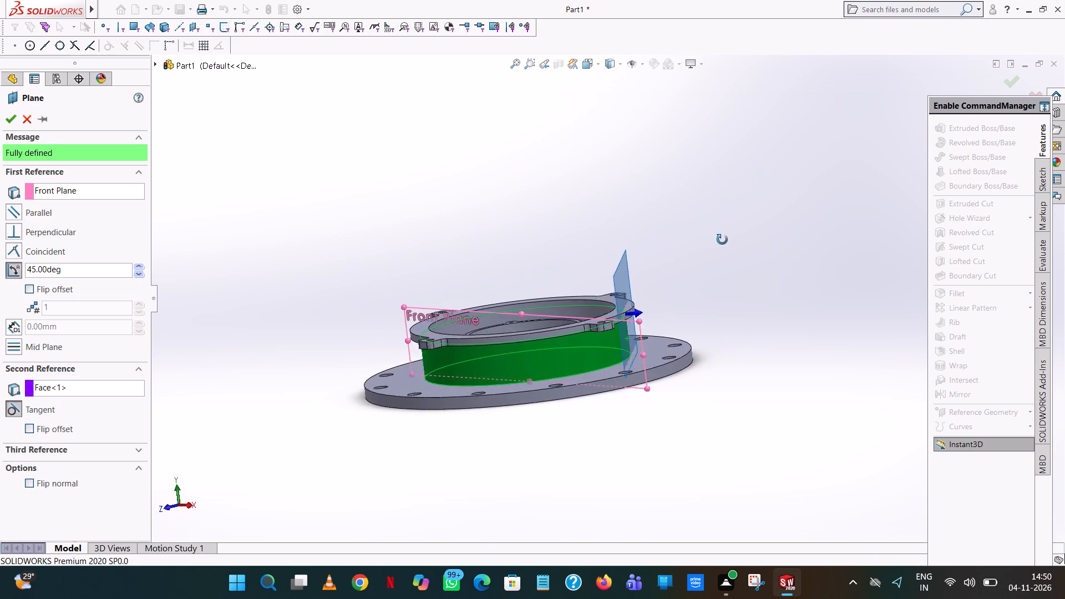
{"action": "middle_click_drag", "start_coordinate": [722, 240], "coordinate": [589, 304]}
{"action": "scroll", "coordinate": [589, 303], "scroll_direction": "up", "scroll_amount": 1}
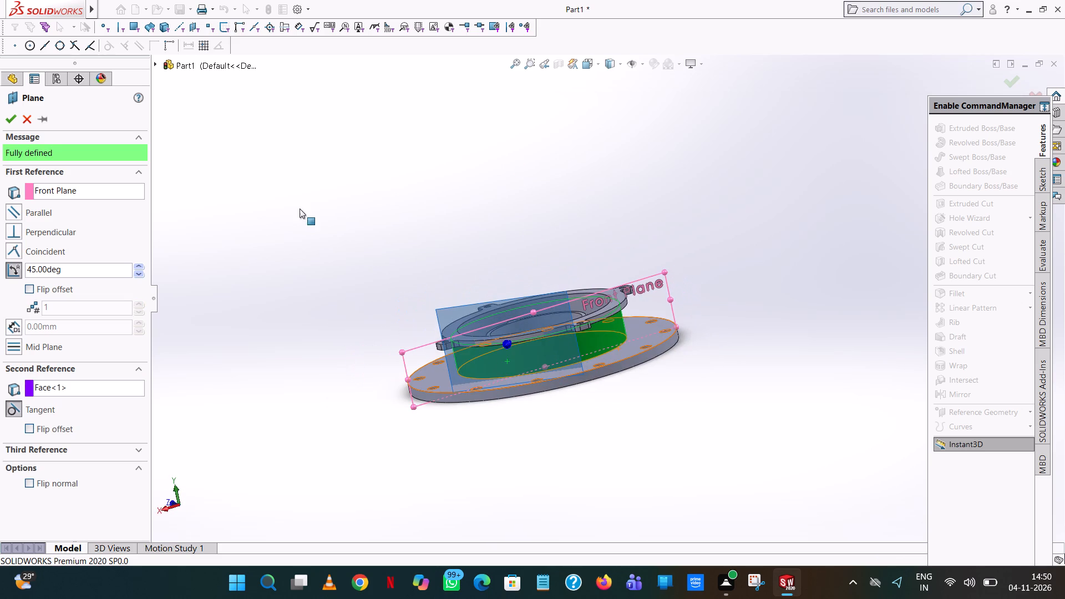
{"action": "left_click", "coordinate": [7, 121]}
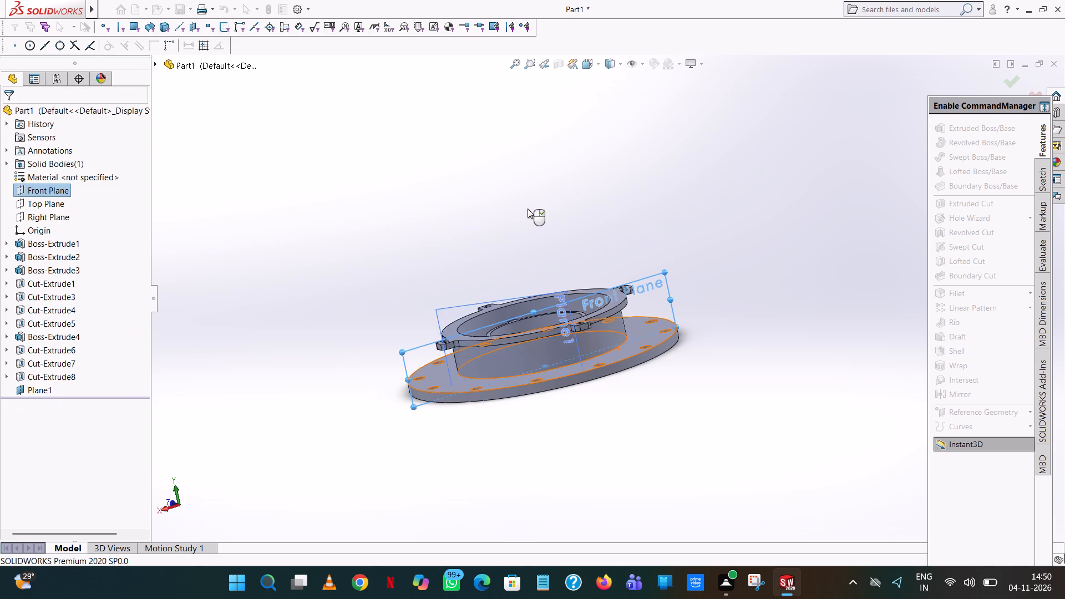
{"action": "left_click", "coordinate": [528, 209]}
Examine from several sides how the new angled plane sits against the boss wall, tabs and base disc.
{"action": "middle_click_drag", "start_coordinate": [528, 211], "coordinate": [529, 427]}
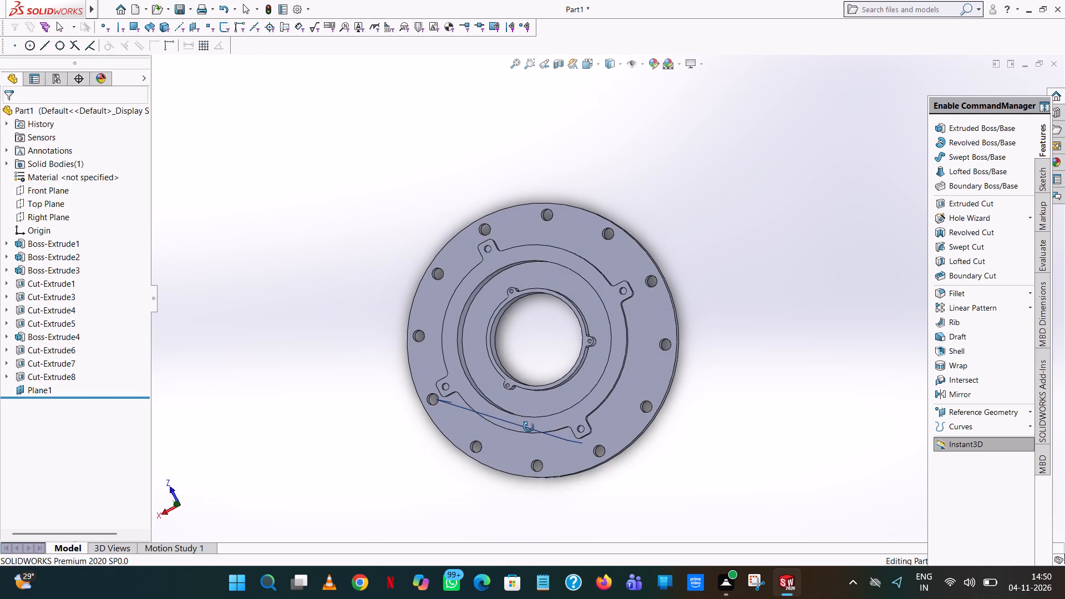
{"action": "middle_click_drag", "start_coordinate": [529, 427], "coordinate": [556, 313]}
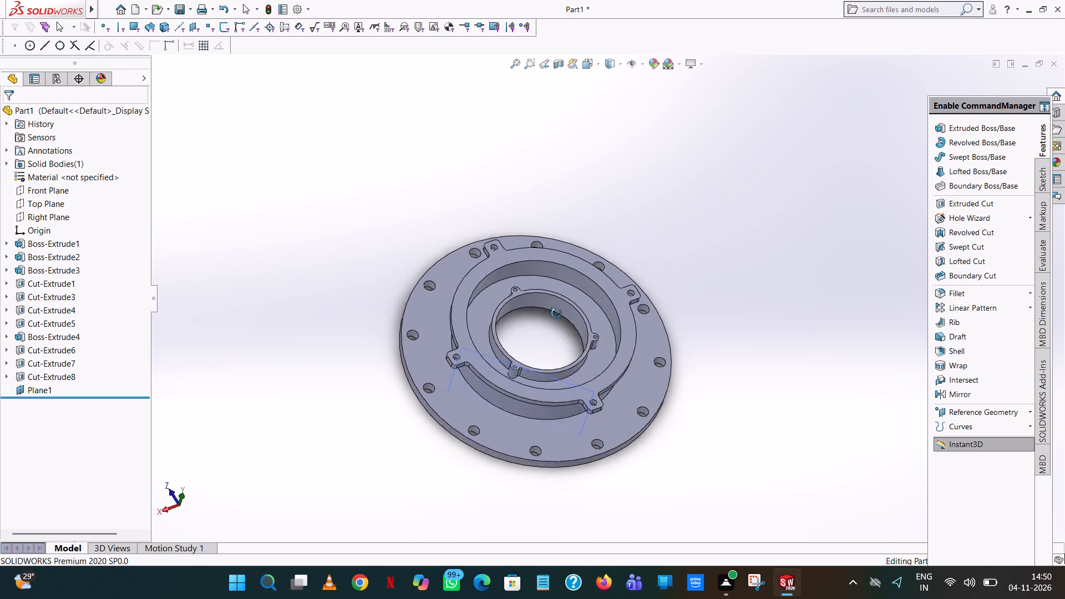
{"action": "middle_click_drag", "start_coordinate": [556, 313], "coordinate": [599, 207]}
{"action": "scroll", "coordinate": [557, 293], "scroll_direction": "up", "scroll_amount": 1}
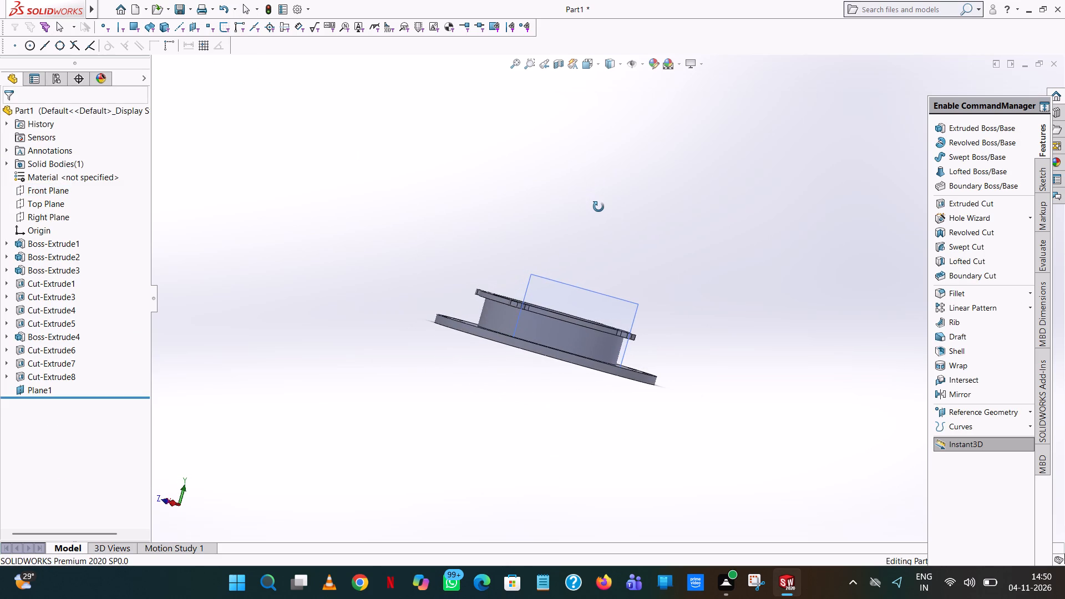
{"action": "middle_click_drag", "start_coordinate": [599, 207], "coordinate": [648, 205]}
{"action": "scroll", "coordinate": [638, 205], "scroll_direction": "up", "scroll_amount": 1}
{"action": "middle_click_drag", "start_coordinate": [648, 205], "coordinate": [679, 267]}
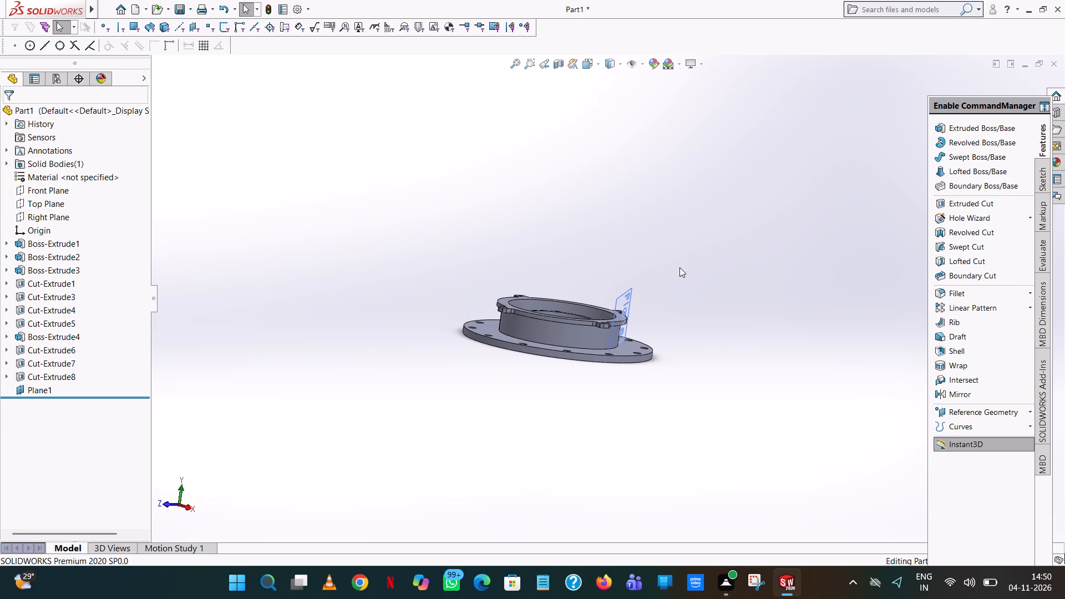
{"action": "middle_click_drag", "start_coordinate": [620, 328], "coordinate": [496, 301]}
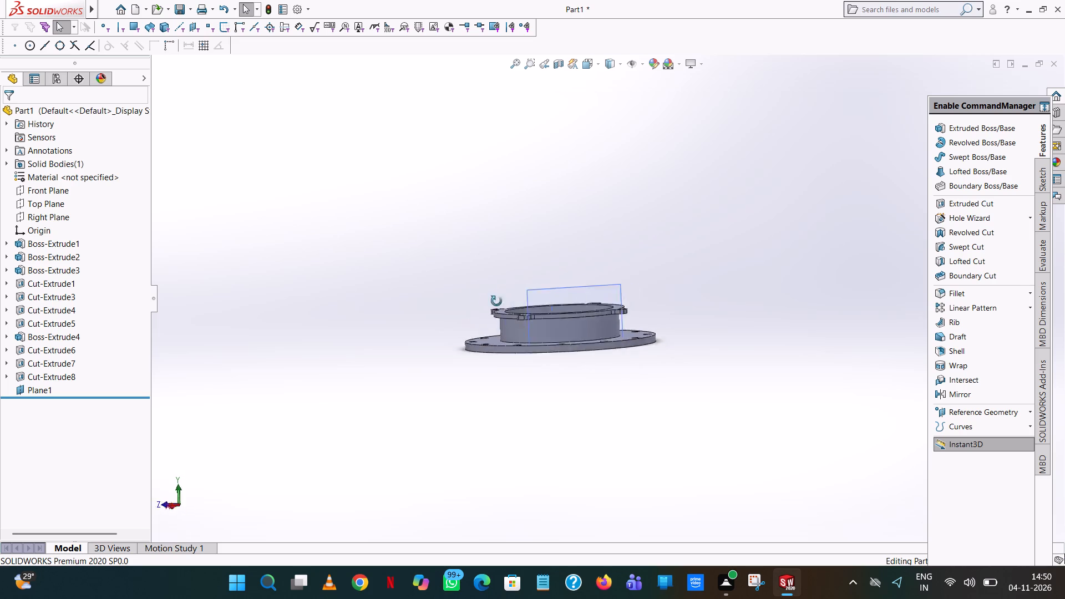
{"action": "middle_click_drag", "start_coordinate": [496, 301], "coordinate": [399, 354]}
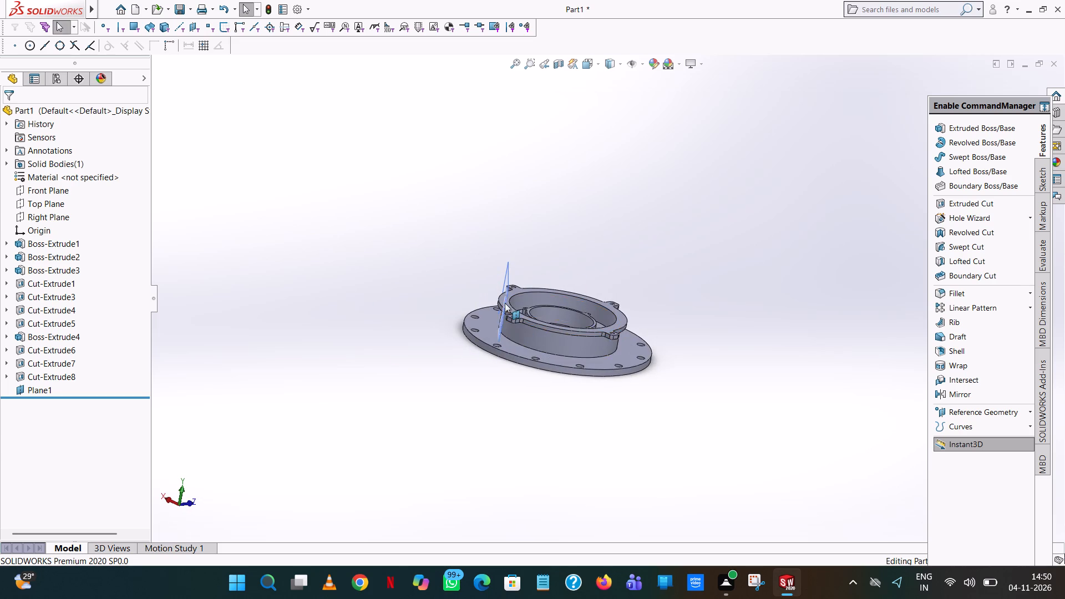
{"action": "scroll", "coordinate": [505, 303], "scroll_direction": "down", "scroll_amount": 10}
{"action": "scroll", "coordinate": [580, 290], "scroll_direction": "down", "scroll_amount": 1}
{"action": "scroll", "coordinate": [653, 313], "scroll_direction": "up", "scroll_amount": 5}
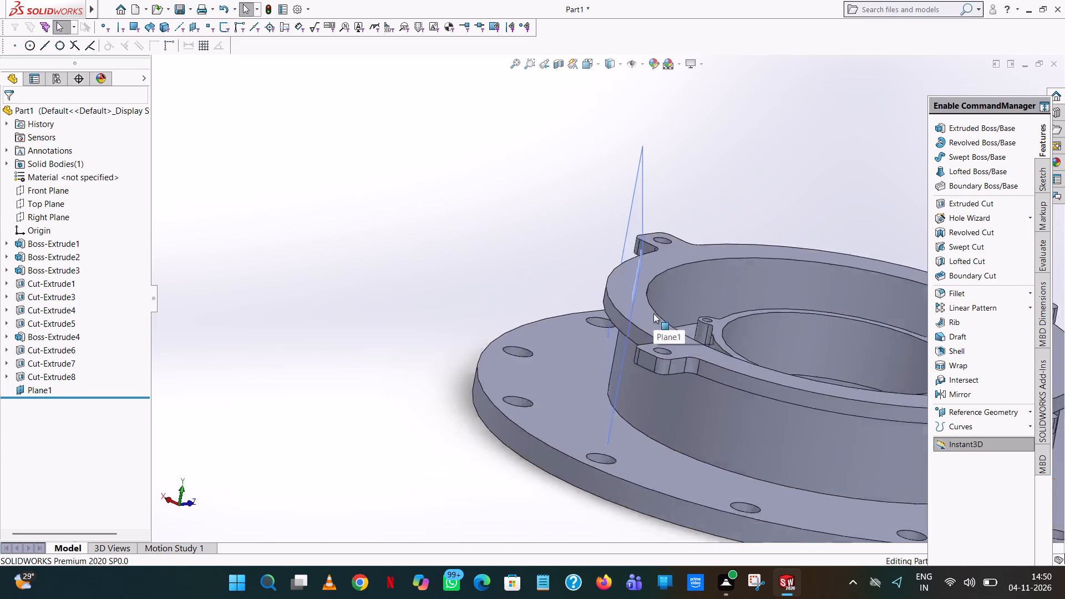
Examine the 45-degree plane's contact with the boss wall and rim between two tabs, close up and from several sides.
{"action": "scroll", "coordinate": [653, 313], "scroll_direction": "up", "scroll_amount": 5}
{"action": "middle_click_drag", "start_coordinate": [653, 313], "coordinate": [859, 336]}
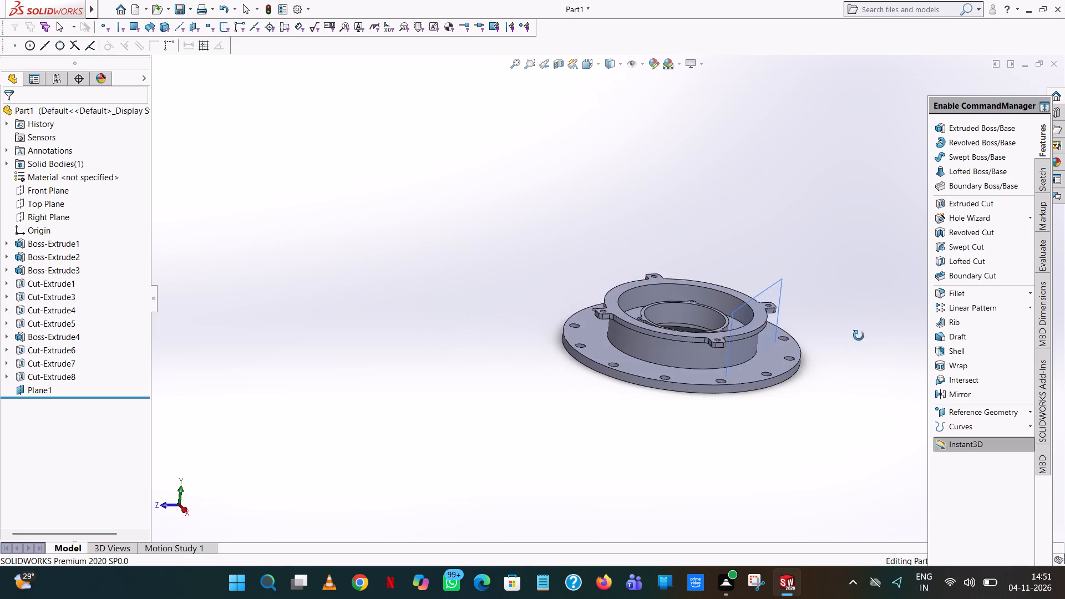
{"action": "middle_click_drag", "start_coordinate": [859, 336], "coordinate": [879, 315]}
{"action": "scroll", "coordinate": [856, 328], "scroll_direction": "up", "scroll_amount": 1}
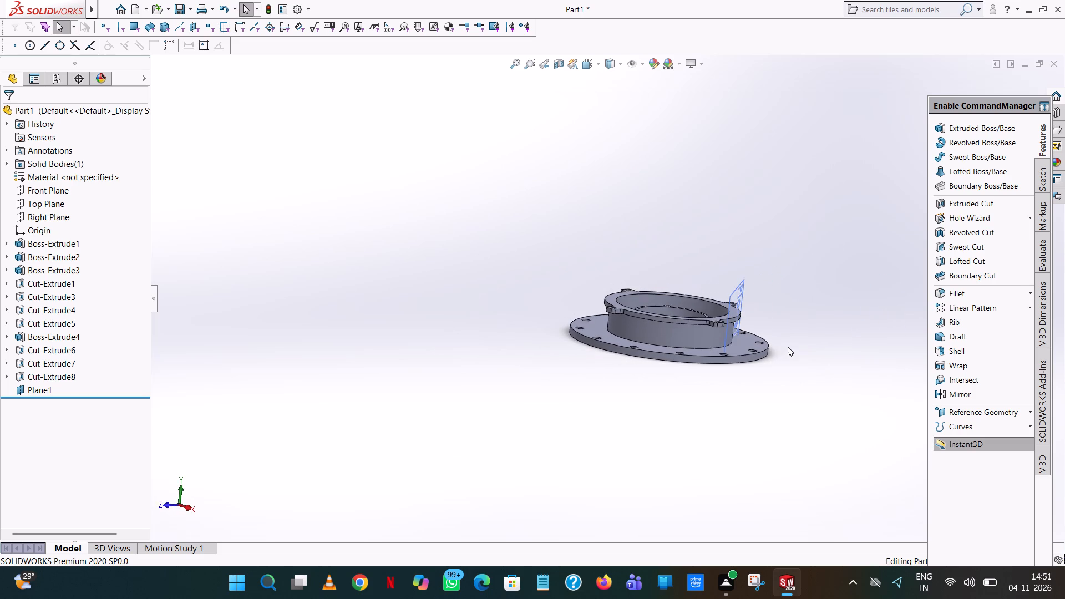
{"action": "scroll", "coordinate": [732, 334], "scroll_direction": "down", "scroll_amount": 9}
{"action": "middle_click_drag", "start_coordinate": [692, 279], "coordinate": [682, 231]}
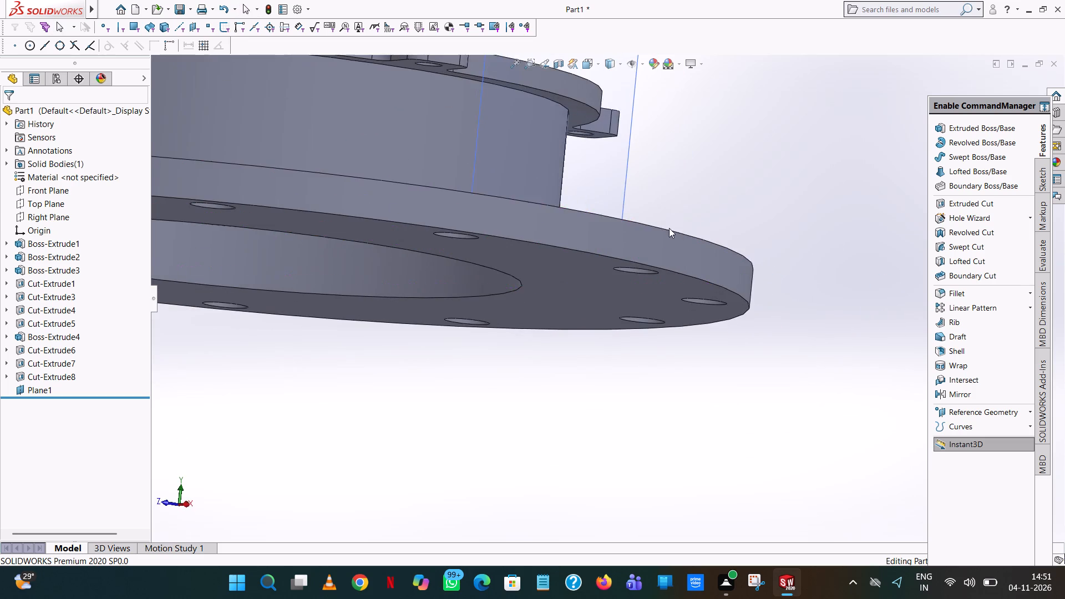
{"action": "scroll", "coordinate": [662, 226], "scroll_direction": "up", "scroll_amount": 7}
{"action": "middle_click_drag", "start_coordinate": [662, 226], "coordinate": [682, 273]}
{"action": "scroll", "coordinate": [672, 228], "scroll_direction": "up", "scroll_amount": 1}
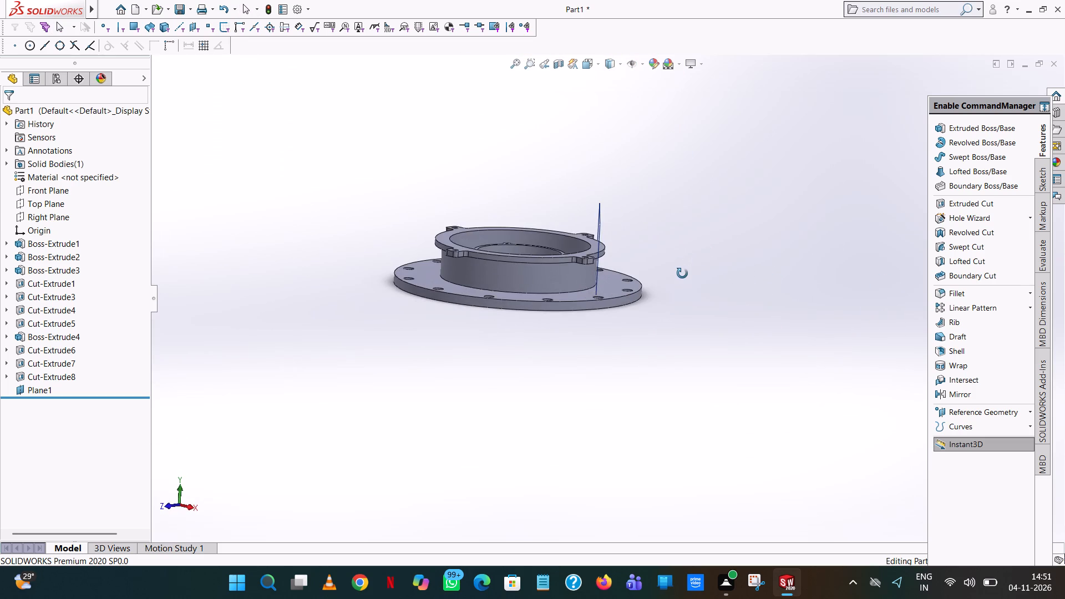
{"action": "middle_click_drag", "start_coordinate": [682, 273], "coordinate": [682, 283]}
{"action": "scroll", "coordinate": [608, 252], "scroll_direction": "down", "scroll_amount": 9}
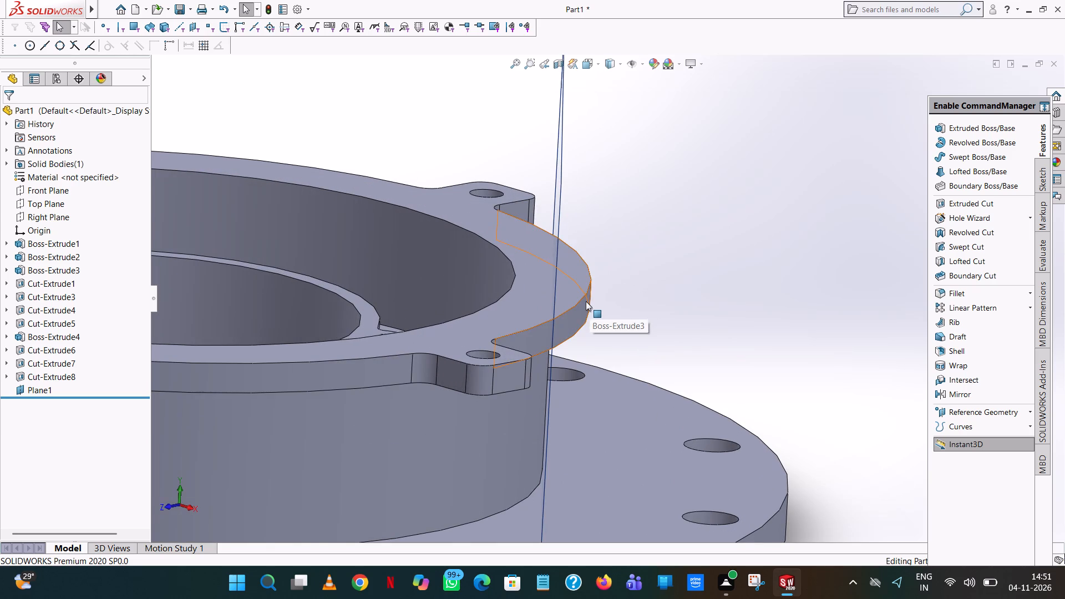
{"action": "scroll", "coordinate": [586, 301], "scroll_direction": "up", "scroll_amount": 9}
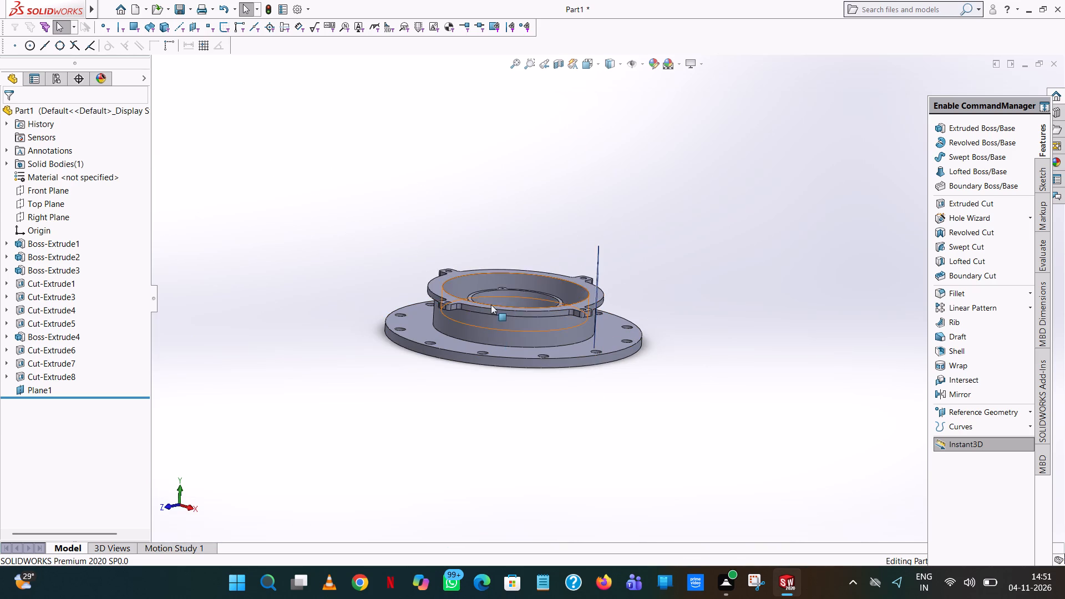
{"action": "middle_click_drag", "start_coordinate": [491, 304], "coordinate": [485, 421]}
{"action": "scroll", "coordinate": [518, 583], "scroll_direction": "up", "scroll_amount": 2}
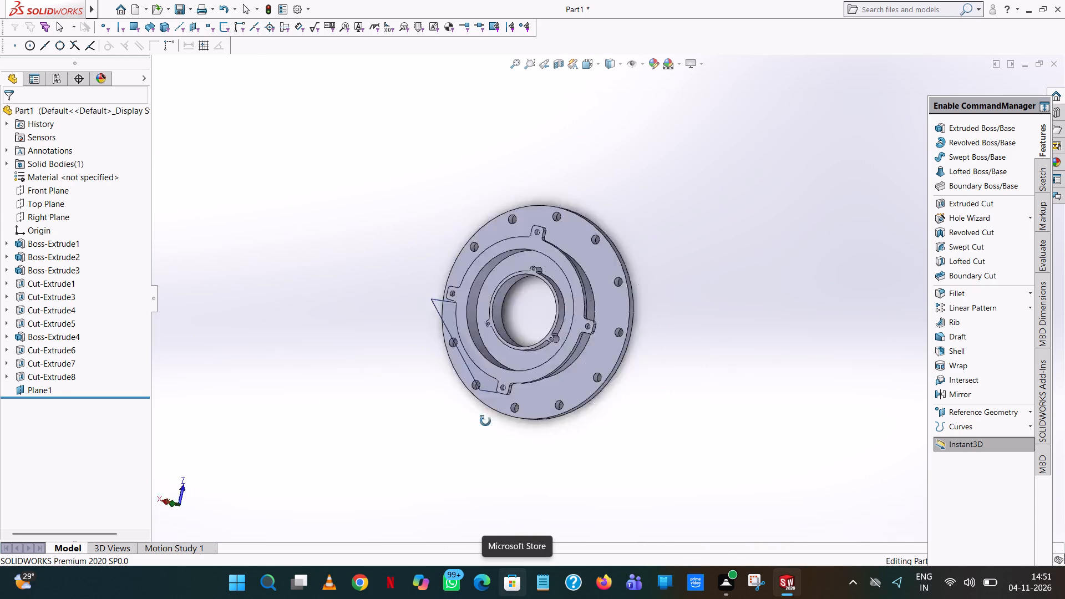
{"action": "middle_click_drag", "start_coordinate": [485, 421], "coordinate": [700, 209]}
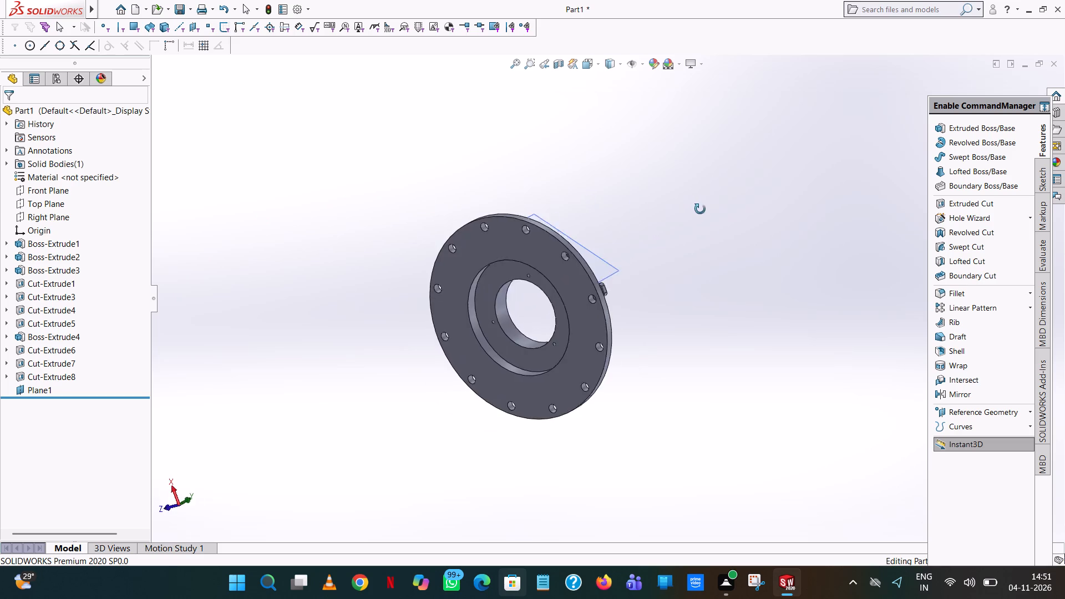
{"action": "middle_click_drag", "start_coordinate": [700, 209], "coordinate": [785, 313]}
{"action": "scroll", "coordinate": [726, 167], "scroll_direction": "up", "scroll_amount": 1}
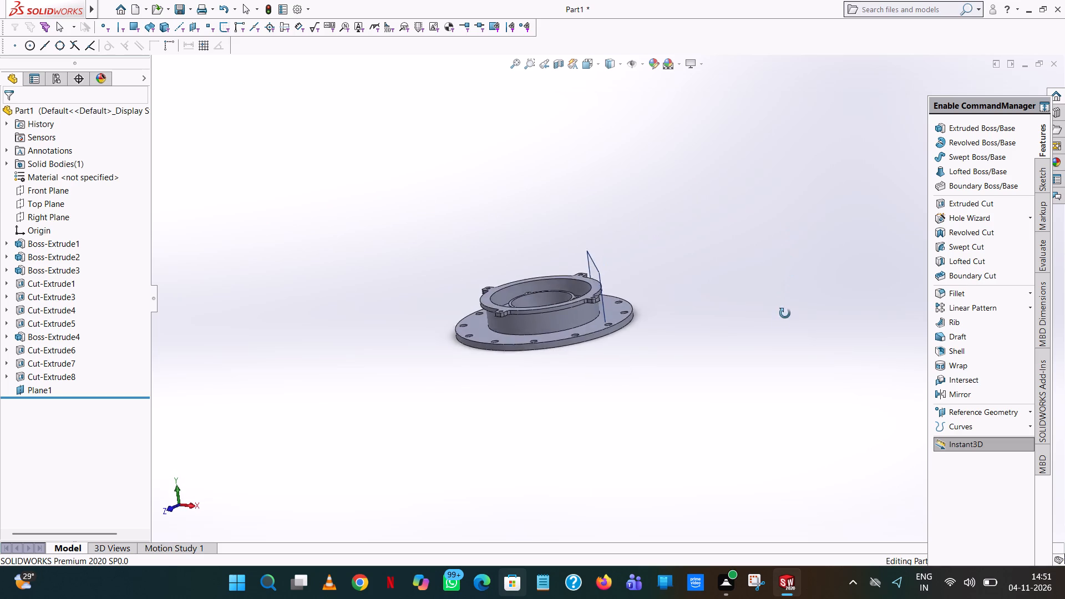
{"action": "middle_click_drag", "start_coordinate": [785, 313], "coordinate": [783, 325]}
{"action": "middle_click_drag", "start_coordinate": [617, 291], "coordinate": [596, 278]}
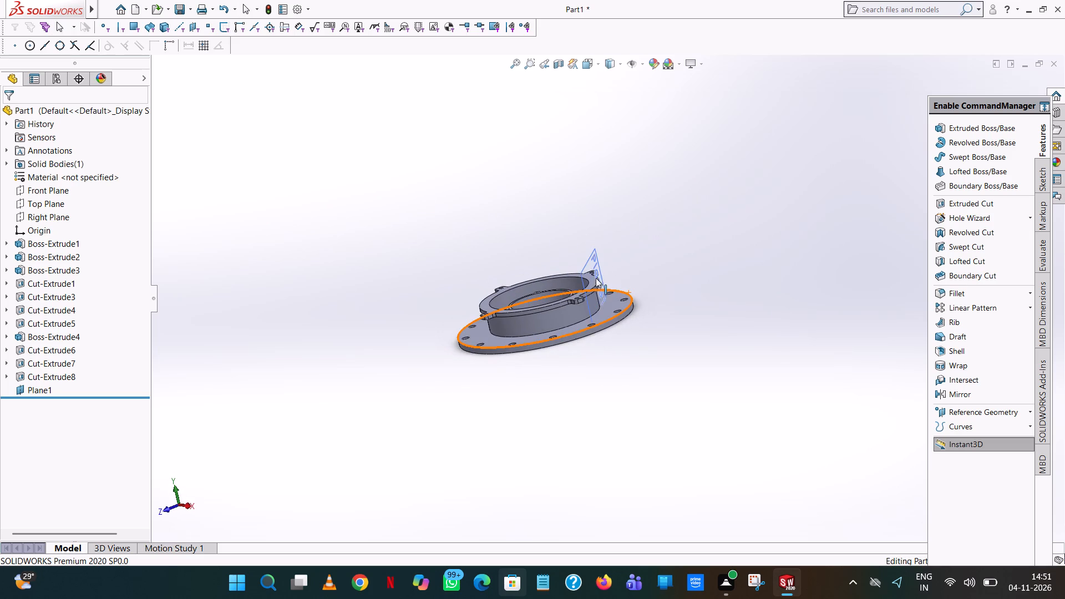
{"action": "scroll", "coordinate": [596, 278], "scroll_direction": "up", "scroll_amount": 1}
{"action": "scroll", "coordinate": [597, 281], "scroll_direction": "down", "scroll_amount": 12}
{"action": "middle_click_drag", "start_coordinate": [657, 238], "coordinate": [673, 215]}
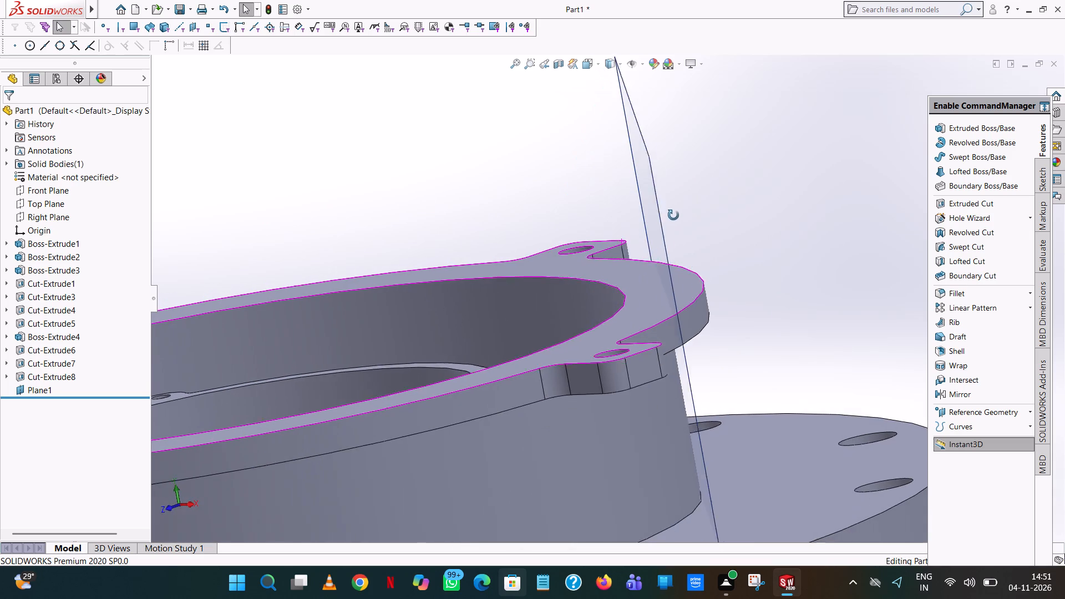
{"action": "middle_click_drag", "start_coordinate": [673, 215], "coordinate": [674, 216]}
Highlight the 45-degree plane and check its extent relative to the boss wall, tabs and base disc.
{"action": "left_click", "coordinate": [674, 216]}
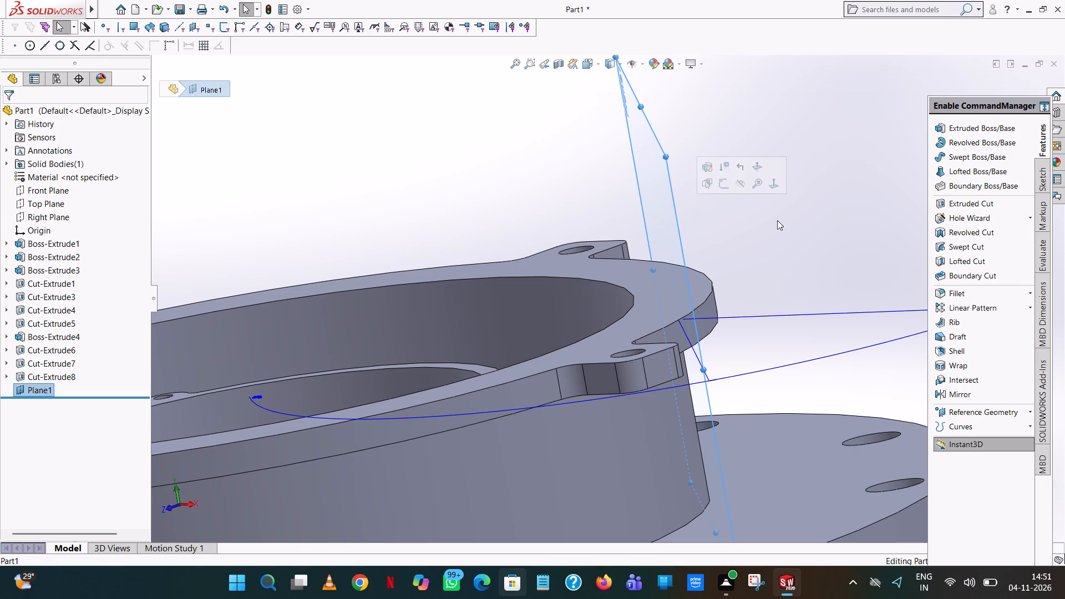
{"action": "left_click", "coordinate": [783, 211]}
{"action": "scroll", "coordinate": [722, 286], "scroll_direction": "up", "scroll_amount": 6}
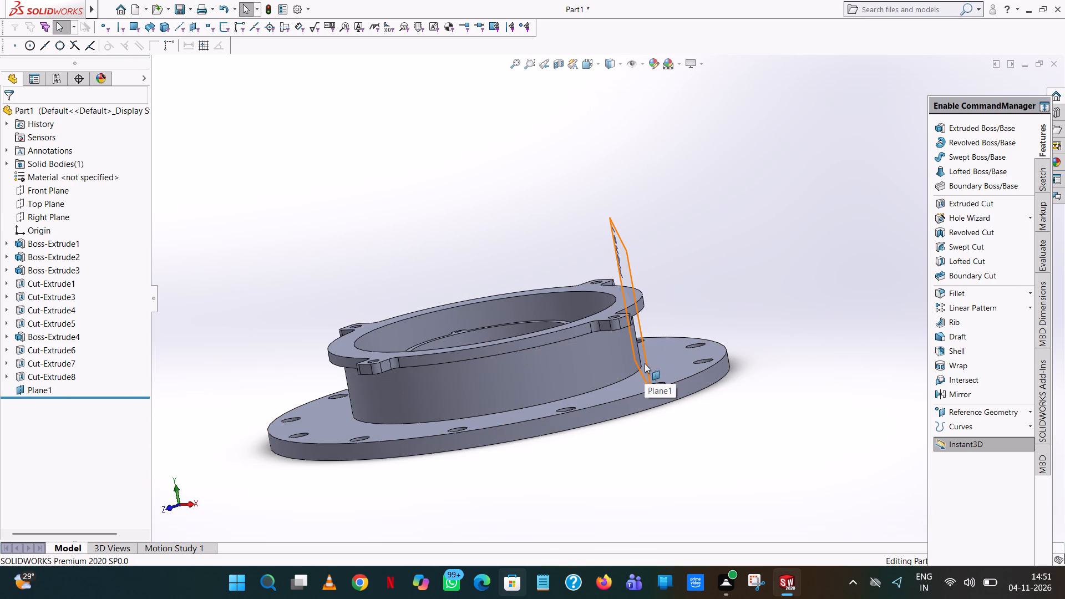
{"action": "left_click", "coordinate": [645, 363]}
{"action": "left_click", "coordinate": [340, 180]}
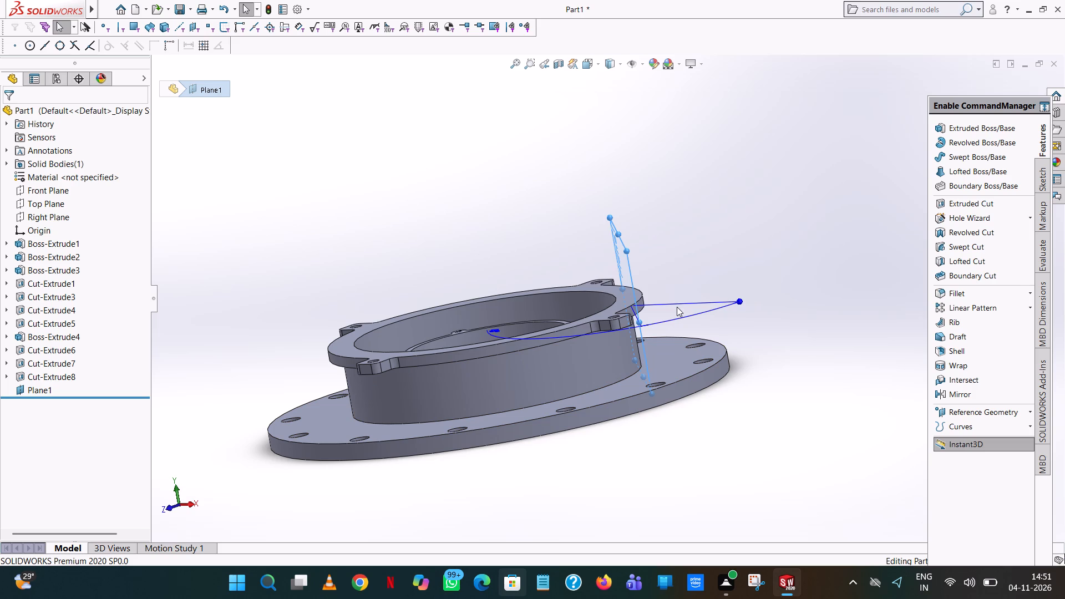
{"action": "middle_click_drag", "start_coordinate": [666, 309], "coordinate": [667, 382]}
{"action": "scroll", "coordinate": [667, 382], "scroll_direction": "up", "scroll_amount": 1}
{"action": "left_click", "coordinate": [609, 218]}
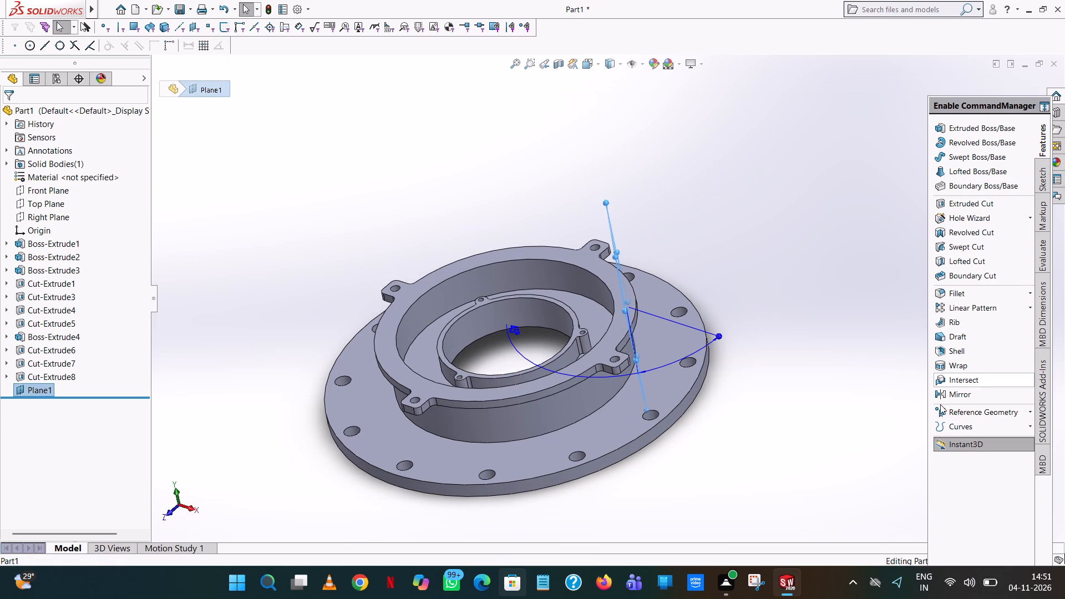
{"action": "left_click", "coordinate": [331, 237]}
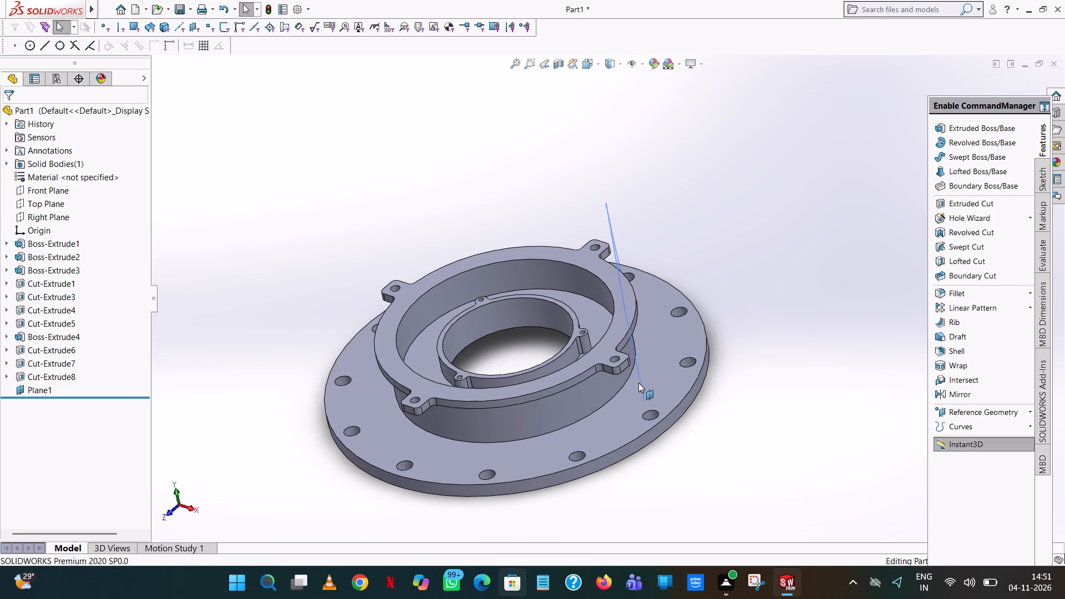
{"action": "left_click", "coordinate": [638, 383]}
{"action": "left_click", "coordinate": [790, 470]}
Inspect the part from above, beneath and edge-on to check the angled plane's orientation and tangency to the boss.
{"action": "middle_click_drag", "start_coordinate": [682, 299], "coordinate": [505, 331]}
{"action": "scroll", "coordinate": [490, 125], "scroll_direction": "up", "scroll_amount": 1}
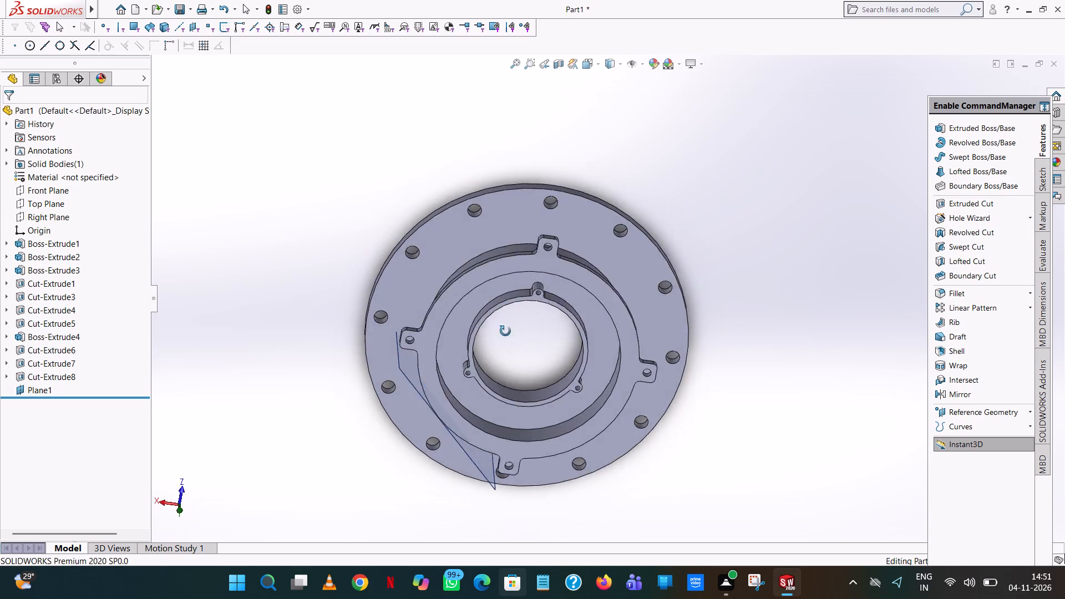
{"action": "middle_click_drag", "start_coordinate": [505, 331], "coordinate": [497, 179]}
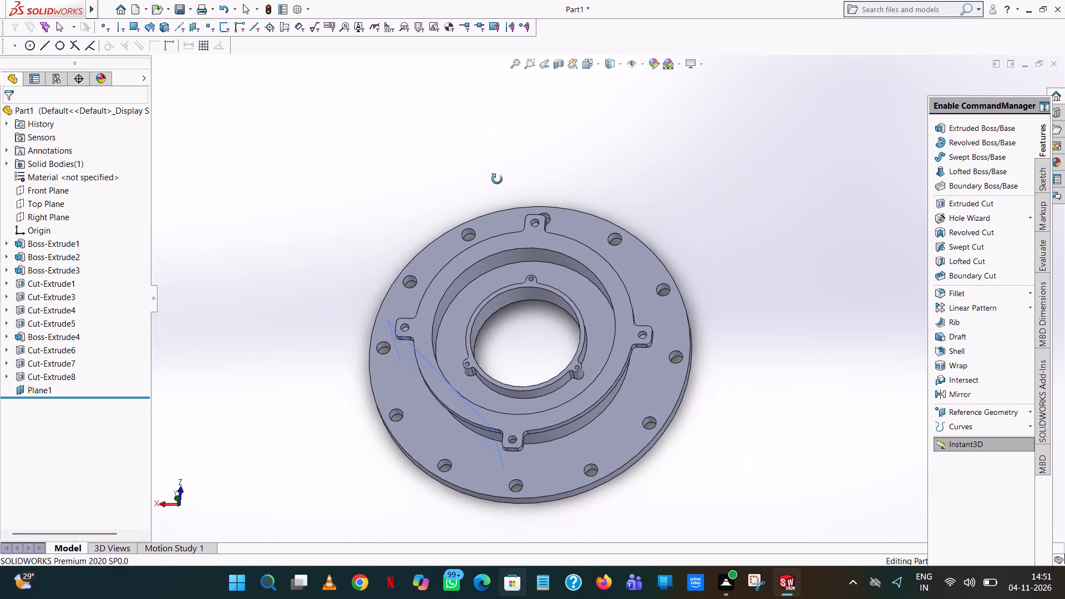
{"action": "middle_click_drag", "start_coordinate": [497, 179], "coordinate": [760, 290]}
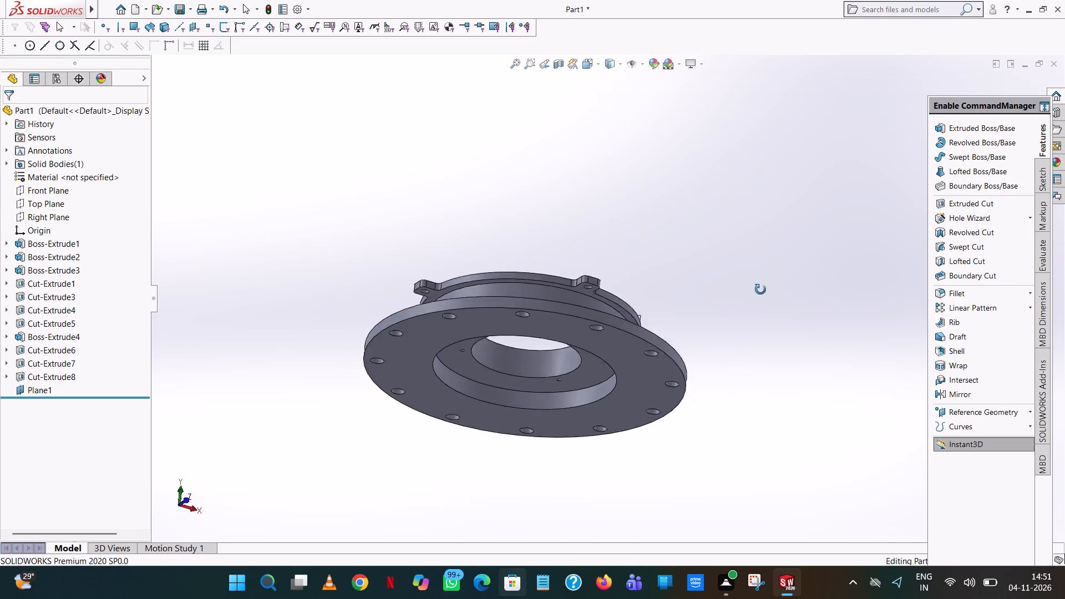
{"action": "middle_click_drag", "start_coordinate": [760, 290], "coordinate": [640, 374]}
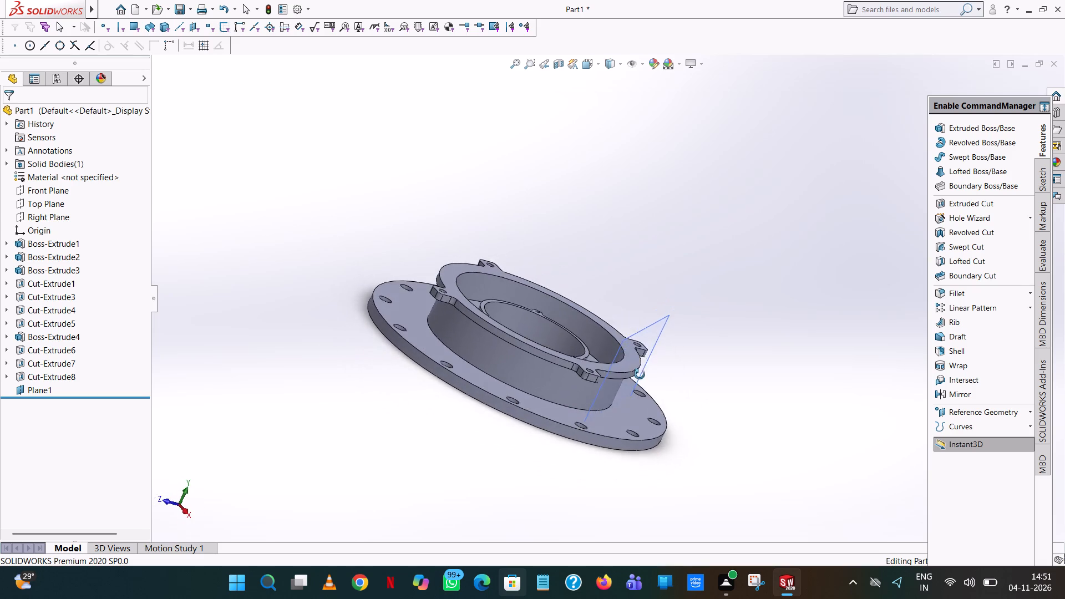
{"action": "middle_click_drag", "start_coordinate": [640, 374], "coordinate": [652, 399]}
{"action": "scroll", "coordinate": [641, 390], "scroll_direction": "down", "scroll_amount": 2}
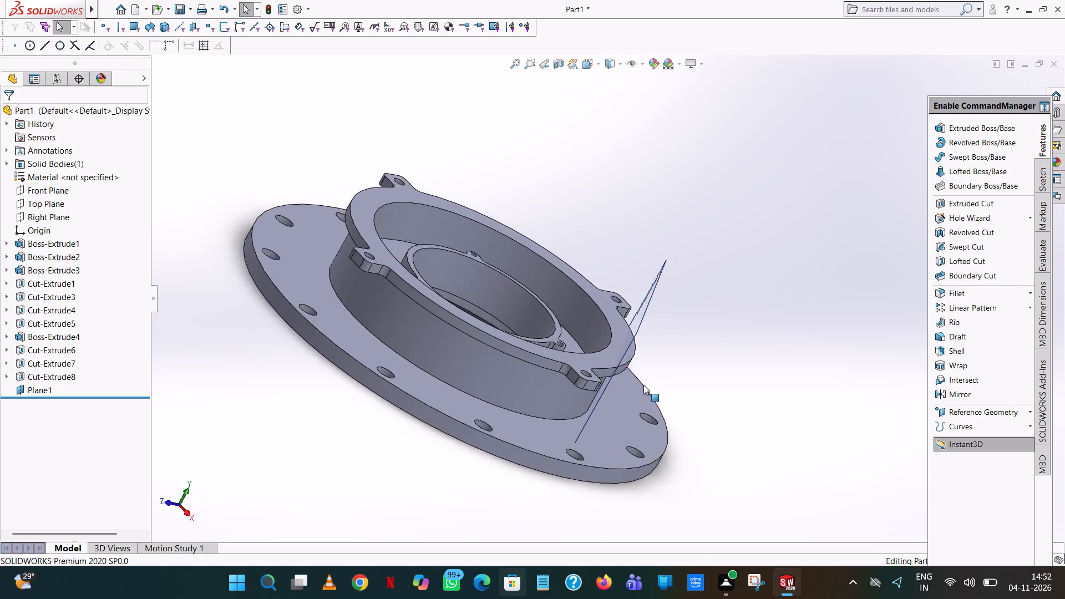
{"action": "scroll", "coordinate": [643, 385], "scroll_direction": "down", "scroll_amount": 4}
{"action": "middle_click_drag", "start_coordinate": [648, 375], "coordinate": [652, 332]}
{"action": "scroll", "coordinate": [602, 231], "scroll_direction": "up", "scroll_amount": 3}
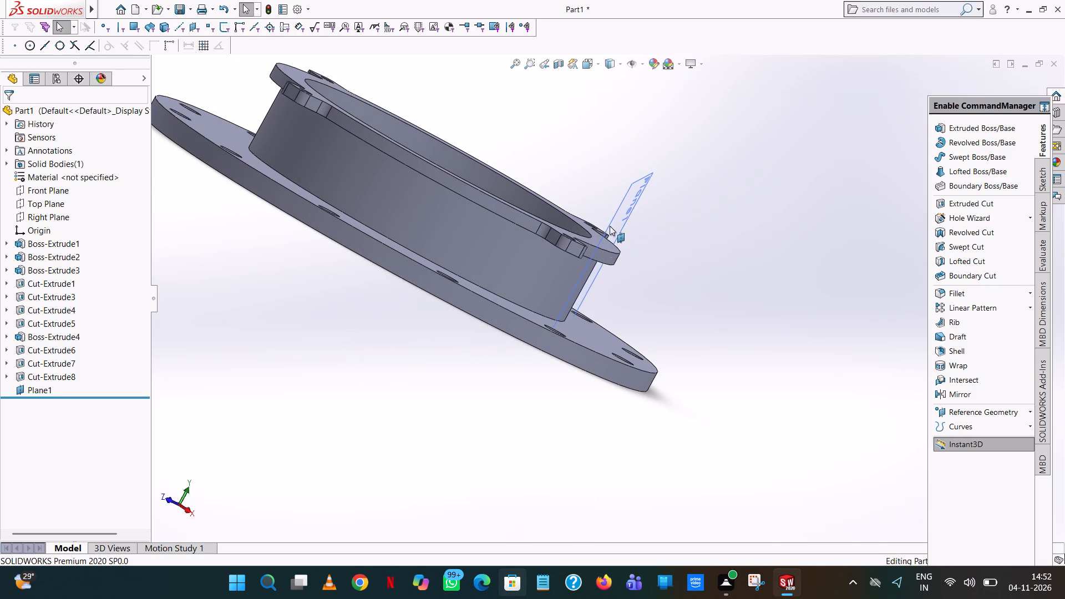
{"action": "left_click", "coordinate": [616, 214]}
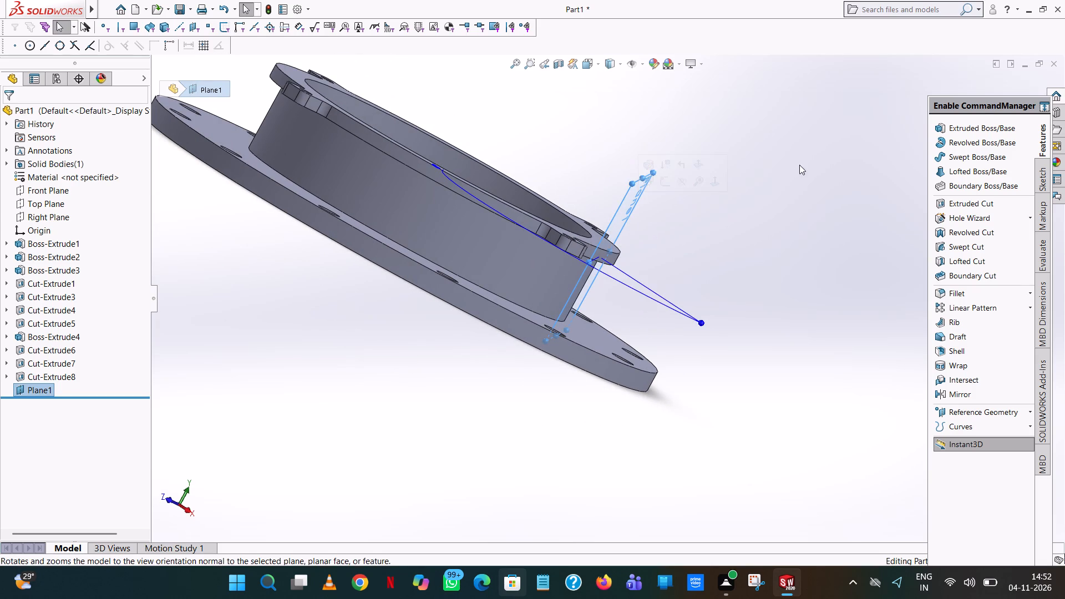
{"action": "left_click", "coordinate": [797, 164]}
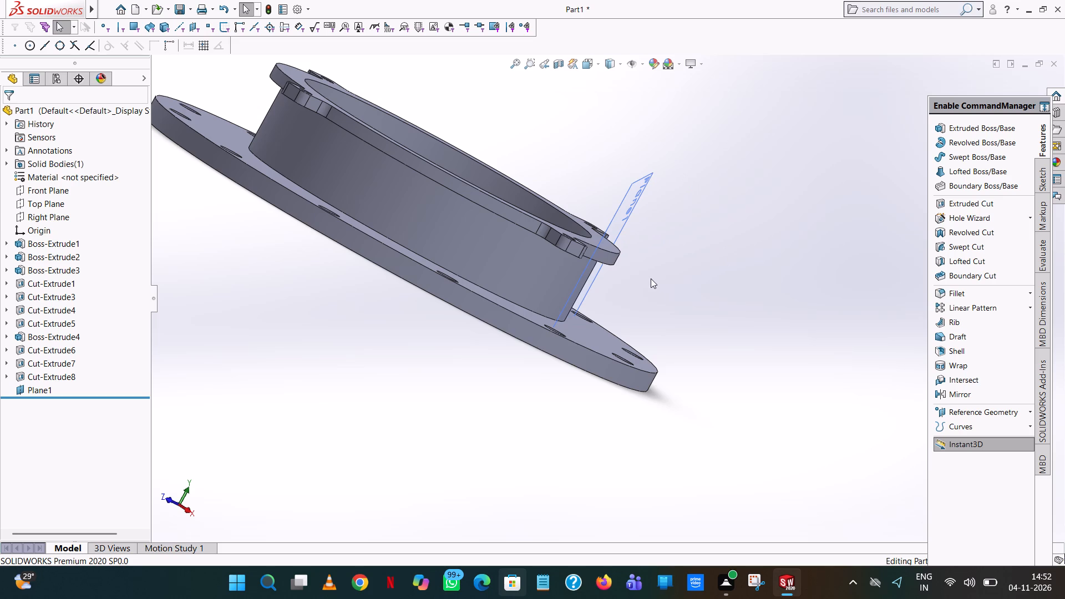
{"action": "middle_click_drag", "start_coordinate": [642, 280], "coordinate": [648, 293]}
{"action": "scroll", "coordinate": [609, 279], "scroll_direction": "up", "scroll_amount": 1}
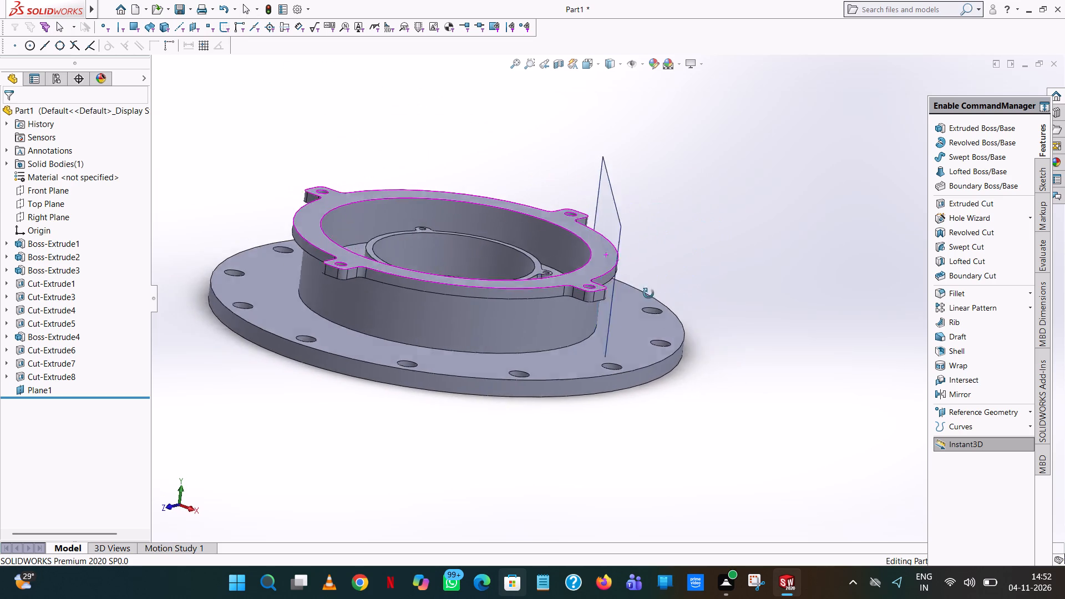
{"action": "middle_click_drag", "start_coordinate": [648, 293], "coordinate": [643, 291]}
{"action": "left_click", "coordinate": [749, 237]}
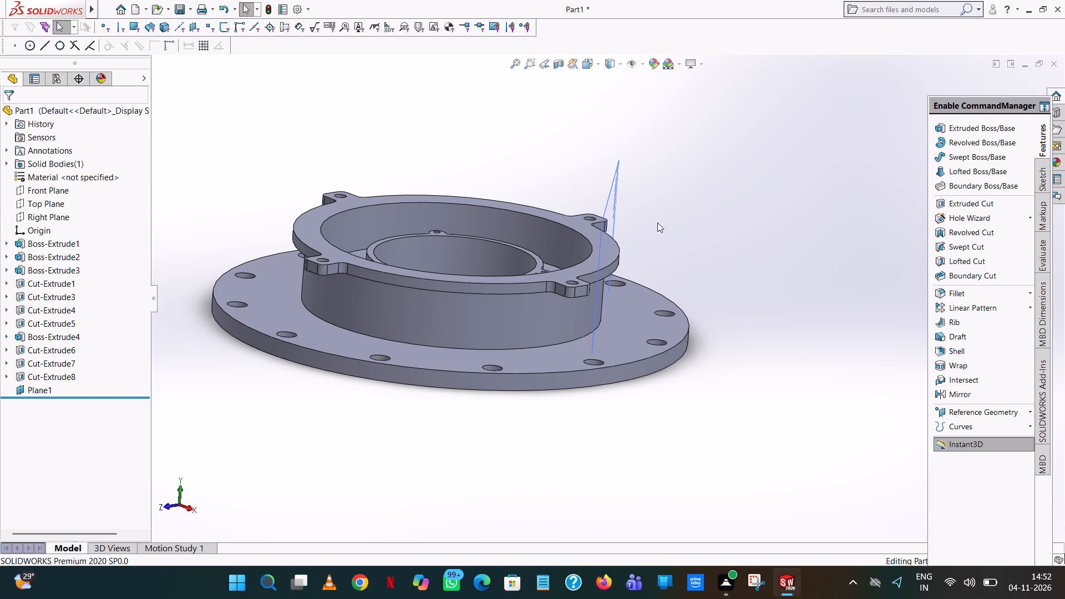
{"action": "left_click", "coordinate": [615, 185]}
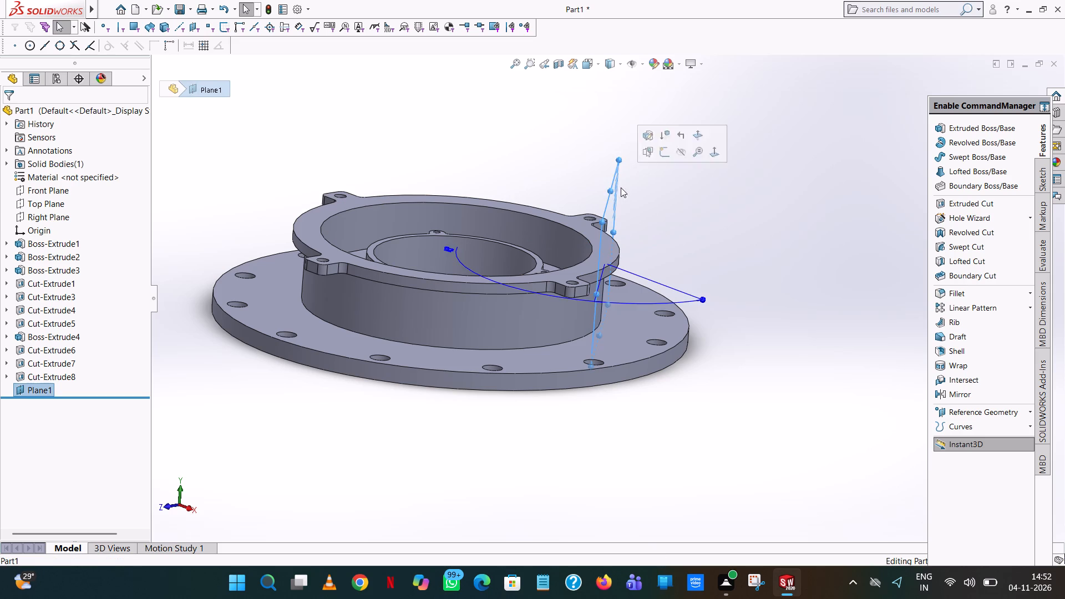
{"action": "left_click", "coordinate": [765, 221]}
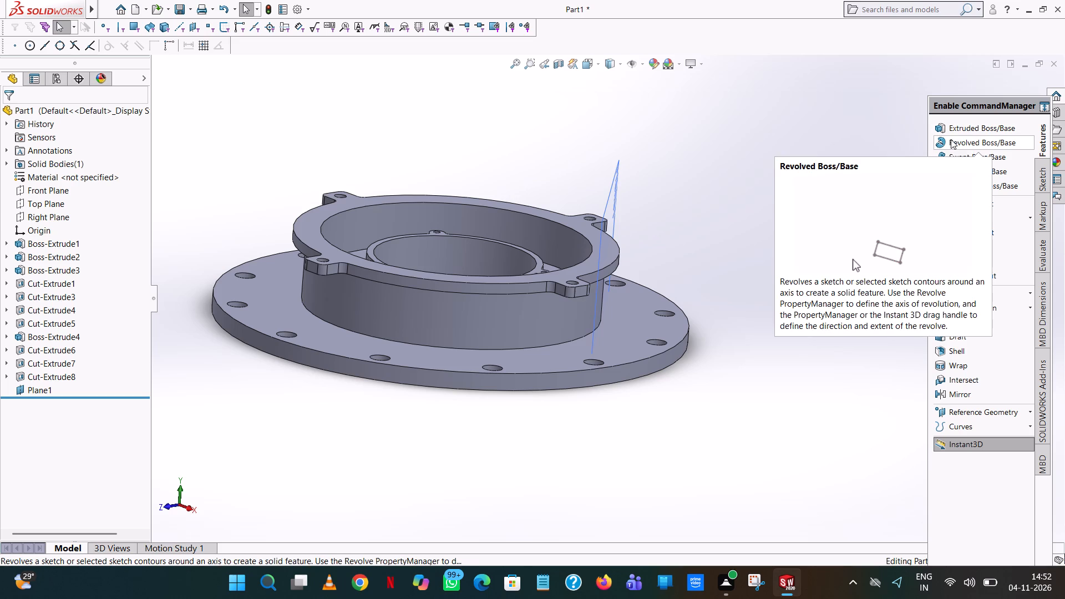
{"action": "middle_click_drag", "start_coordinate": [778, 296], "coordinate": [785, 294]}
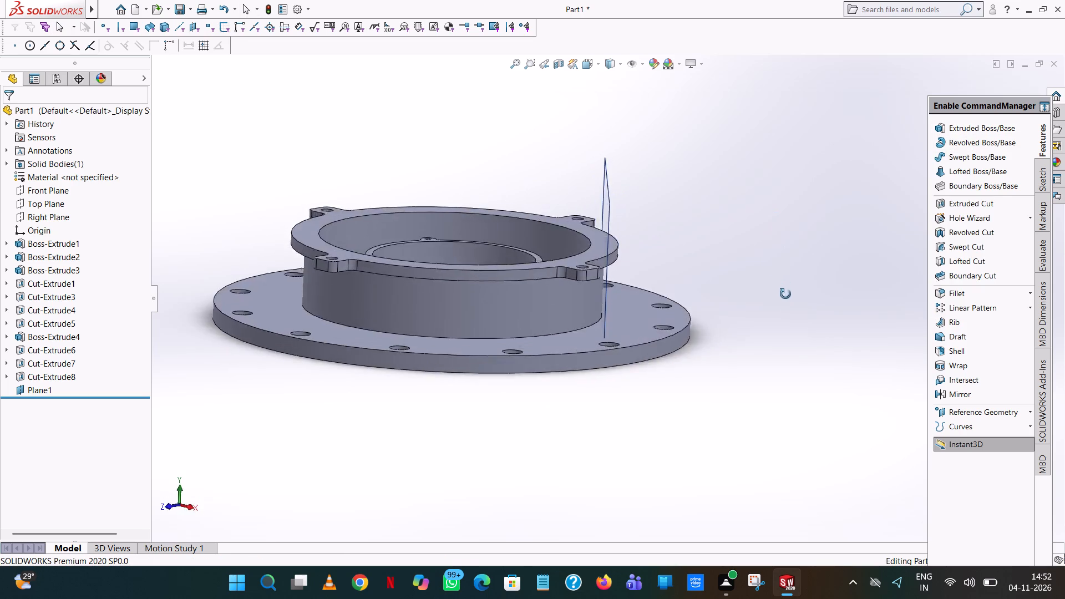
{"action": "middle_click_drag", "start_coordinate": [785, 294], "coordinate": [726, 283]}
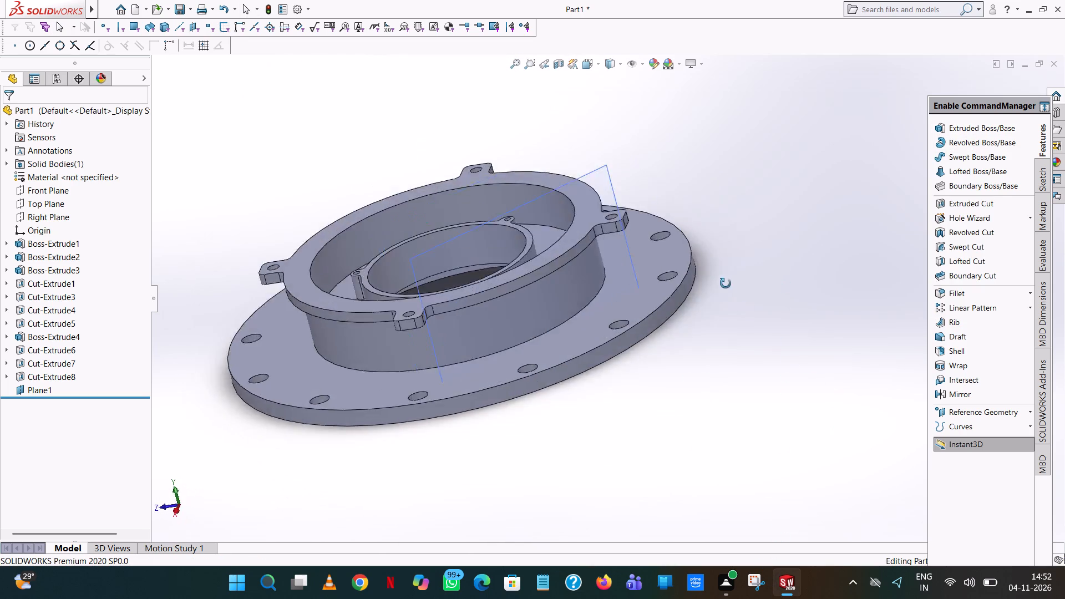
{"action": "middle_click_drag", "start_coordinate": [726, 283], "coordinate": [780, 207]}
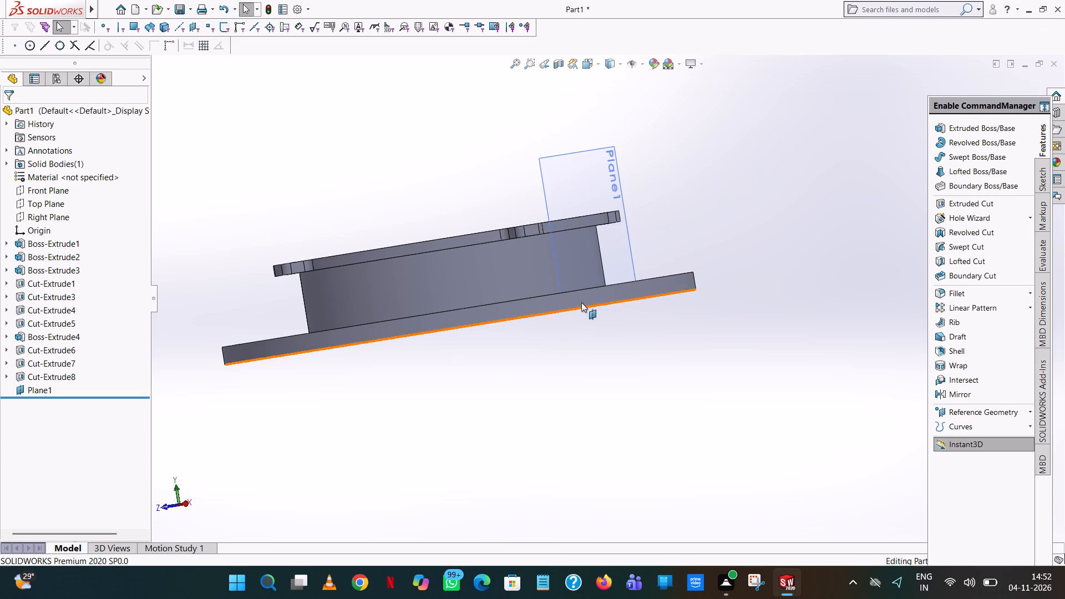
{"action": "scroll", "coordinate": [581, 302], "scroll_direction": "up", "scroll_amount": 1}
{"action": "middle_click_drag", "start_coordinate": [584, 301], "coordinate": [718, 307]}
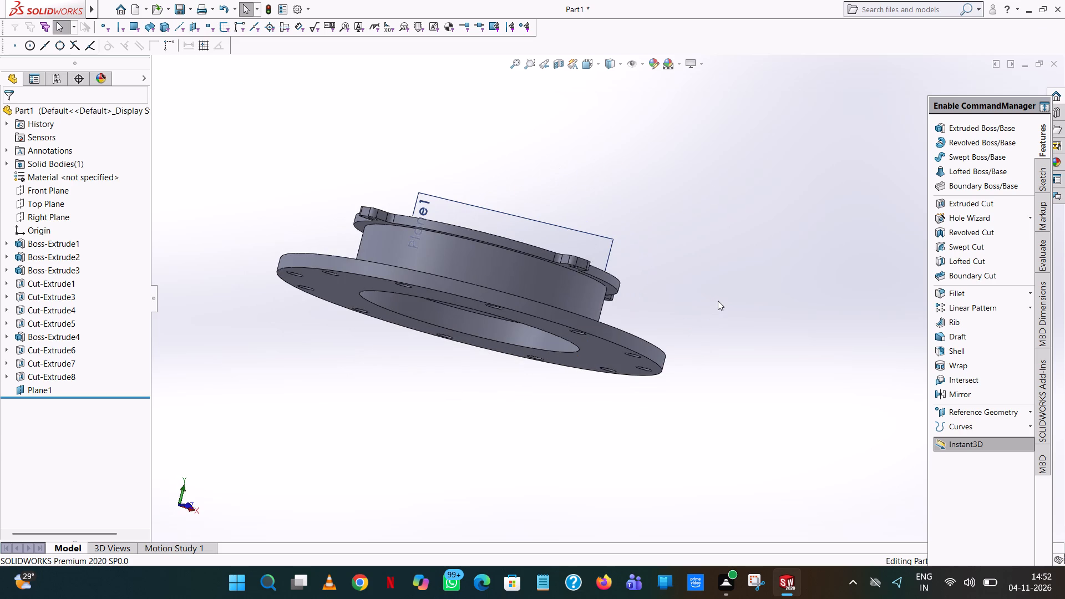
{"action": "middle_click_drag", "start_coordinate": [746, 351], "coordinate": [739, 352]}
{"action": "middle_click_drag", "start_coordinate": [739, 352], "coordinate": [627, 346]}
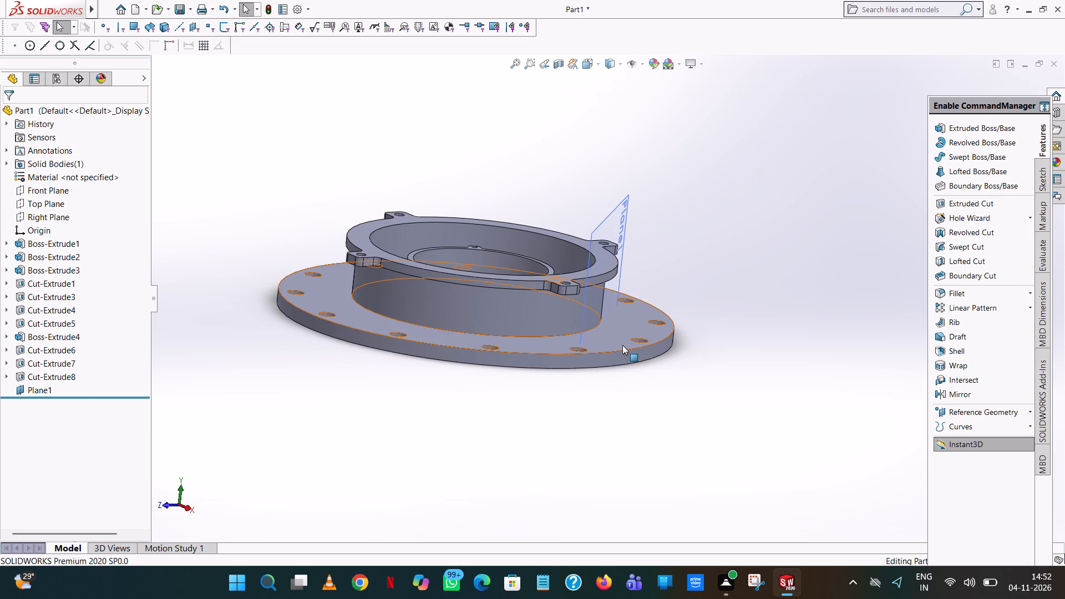
Undo the creation of the 45-degree plane tangent to the boss.
{"action": "left_click", "coordinate": [224, 6]}
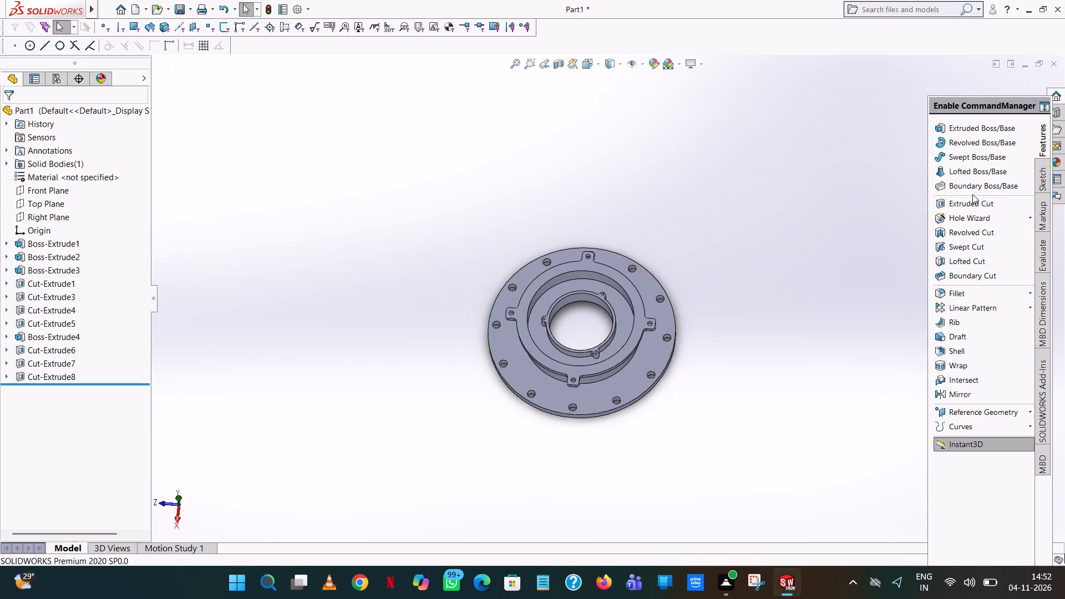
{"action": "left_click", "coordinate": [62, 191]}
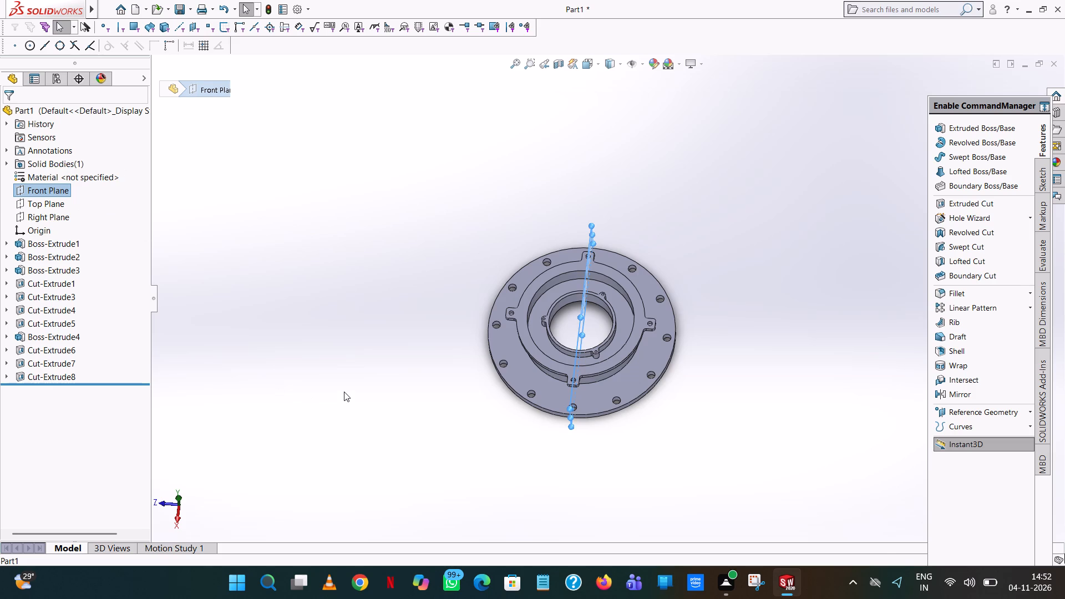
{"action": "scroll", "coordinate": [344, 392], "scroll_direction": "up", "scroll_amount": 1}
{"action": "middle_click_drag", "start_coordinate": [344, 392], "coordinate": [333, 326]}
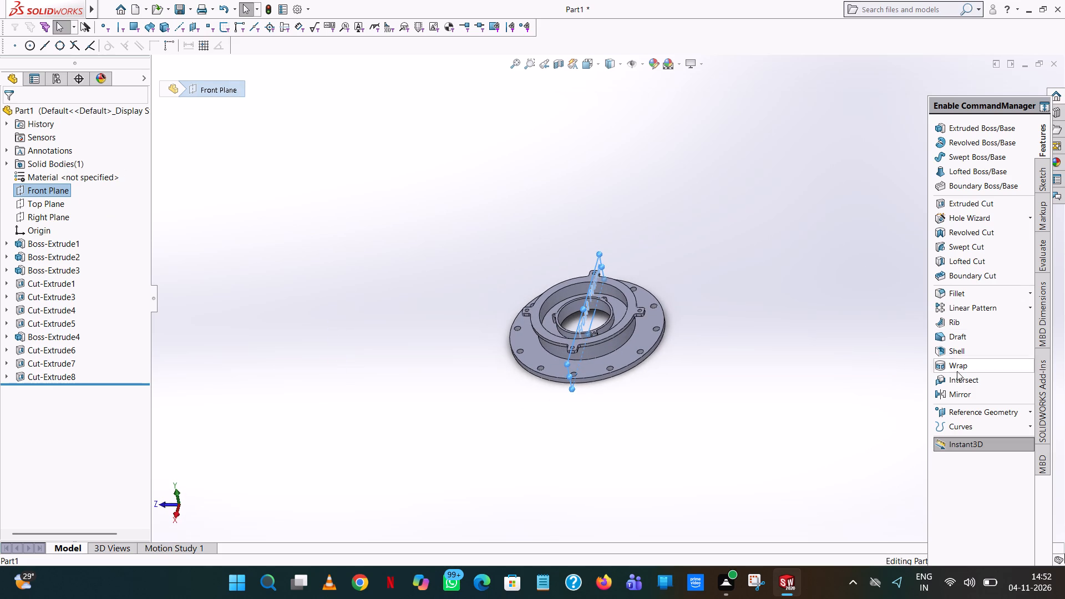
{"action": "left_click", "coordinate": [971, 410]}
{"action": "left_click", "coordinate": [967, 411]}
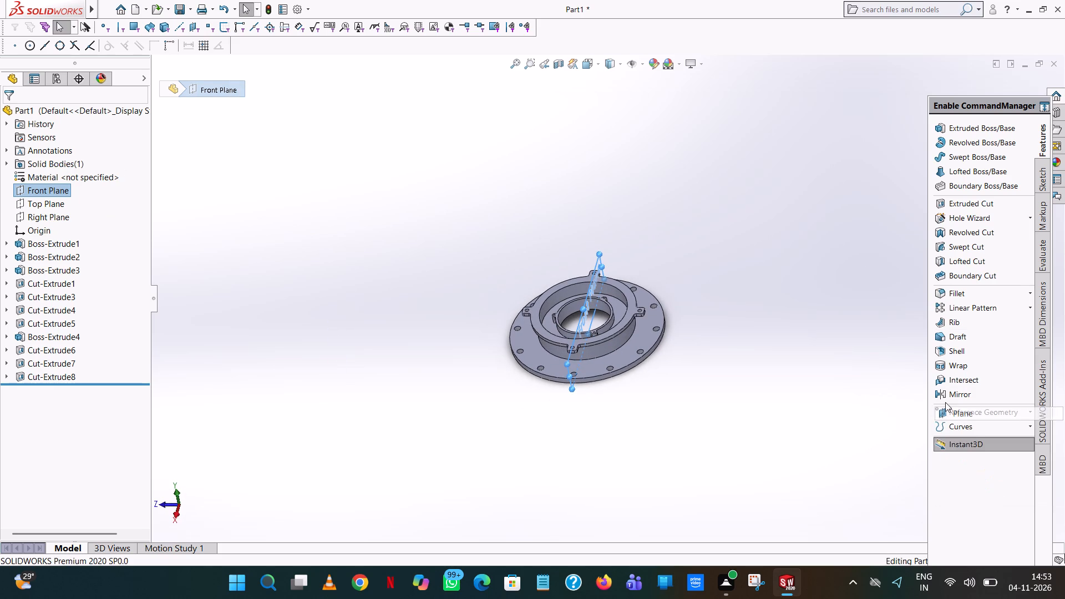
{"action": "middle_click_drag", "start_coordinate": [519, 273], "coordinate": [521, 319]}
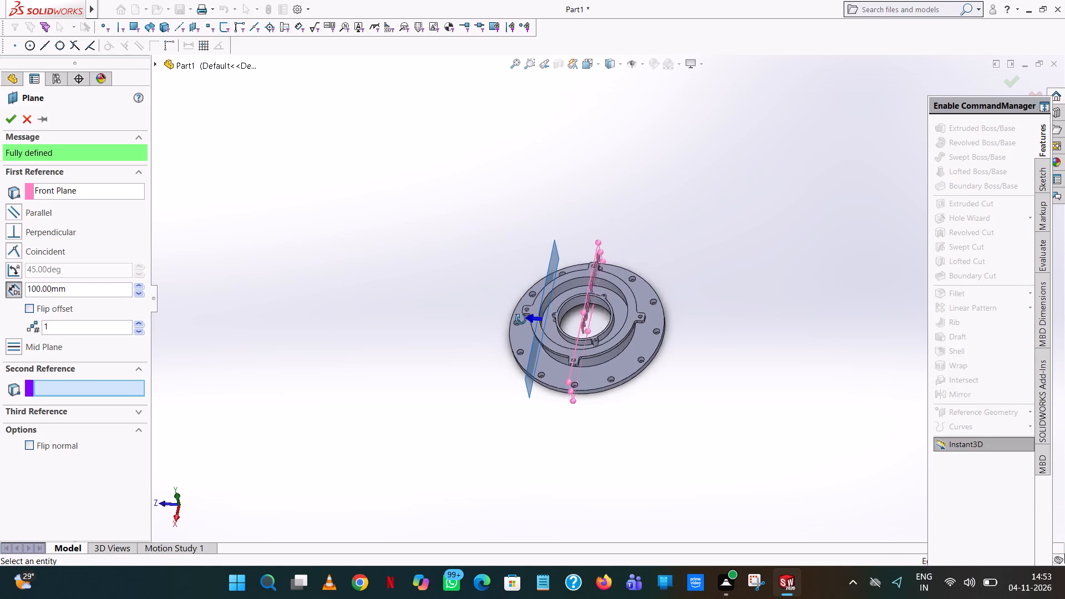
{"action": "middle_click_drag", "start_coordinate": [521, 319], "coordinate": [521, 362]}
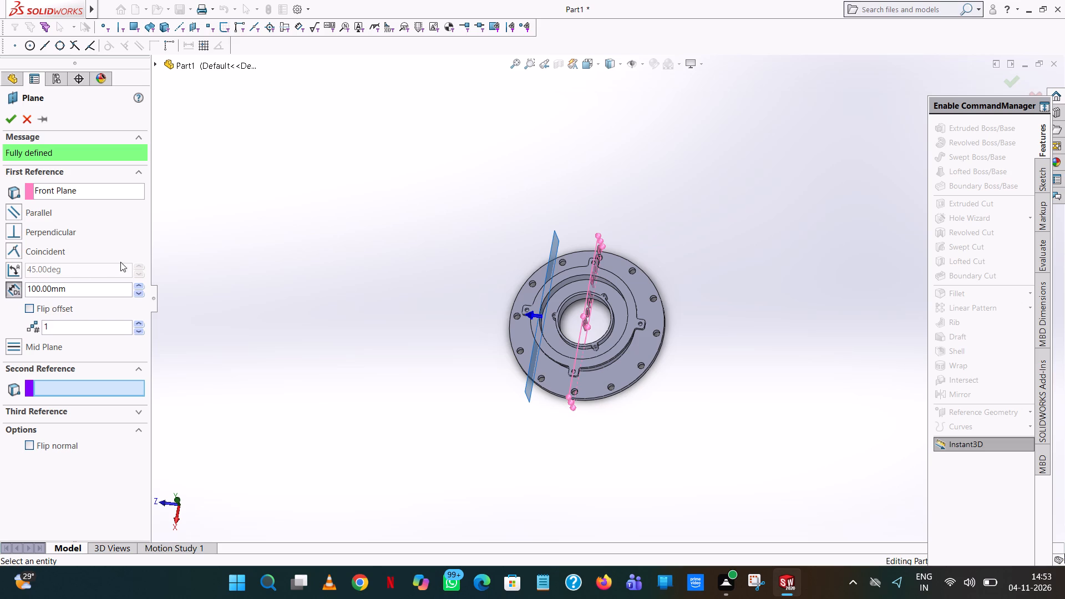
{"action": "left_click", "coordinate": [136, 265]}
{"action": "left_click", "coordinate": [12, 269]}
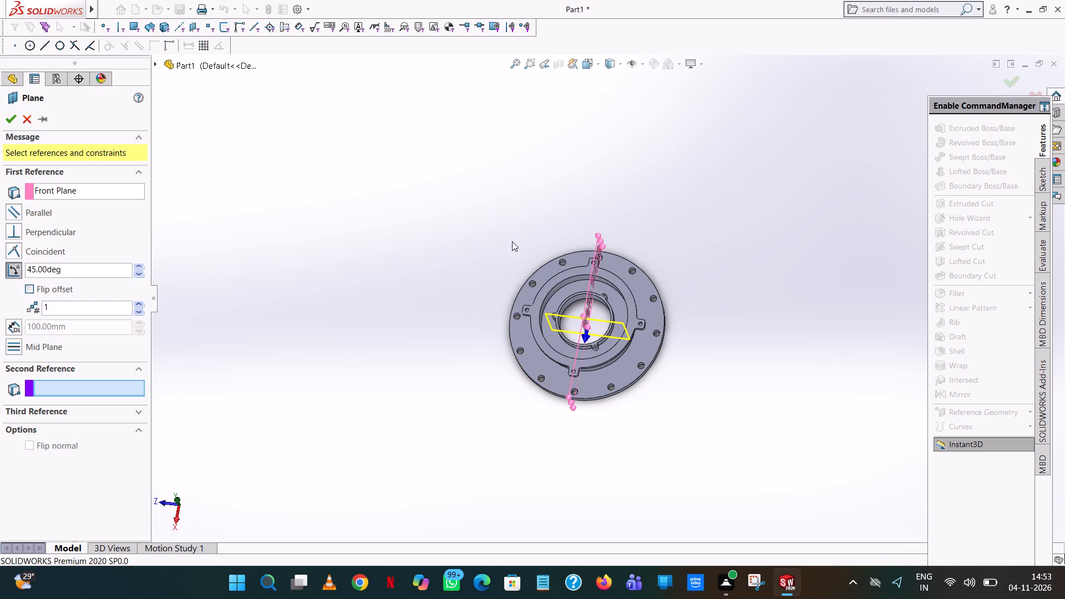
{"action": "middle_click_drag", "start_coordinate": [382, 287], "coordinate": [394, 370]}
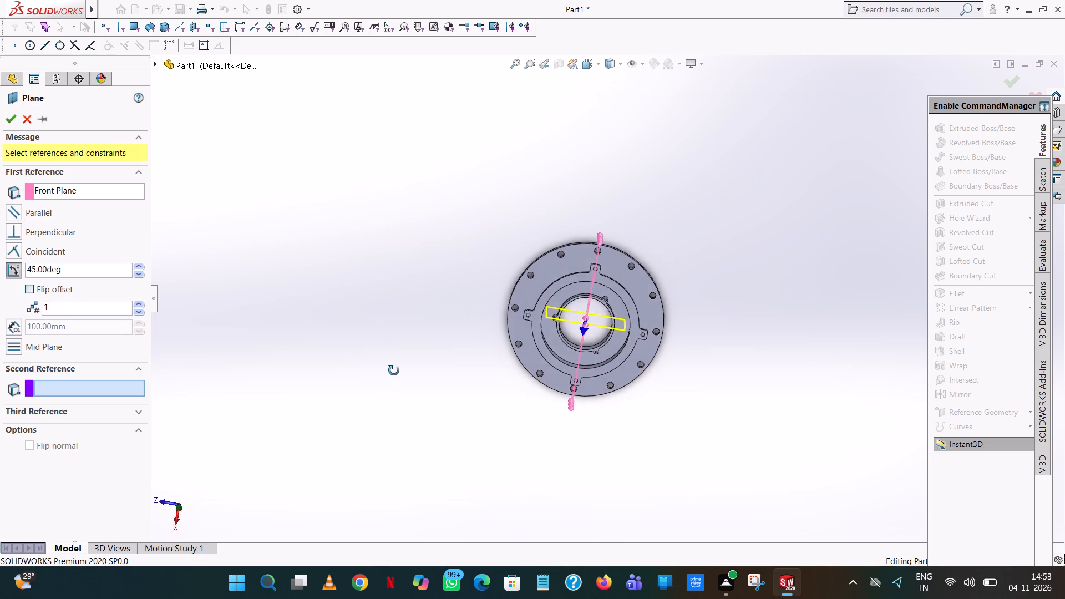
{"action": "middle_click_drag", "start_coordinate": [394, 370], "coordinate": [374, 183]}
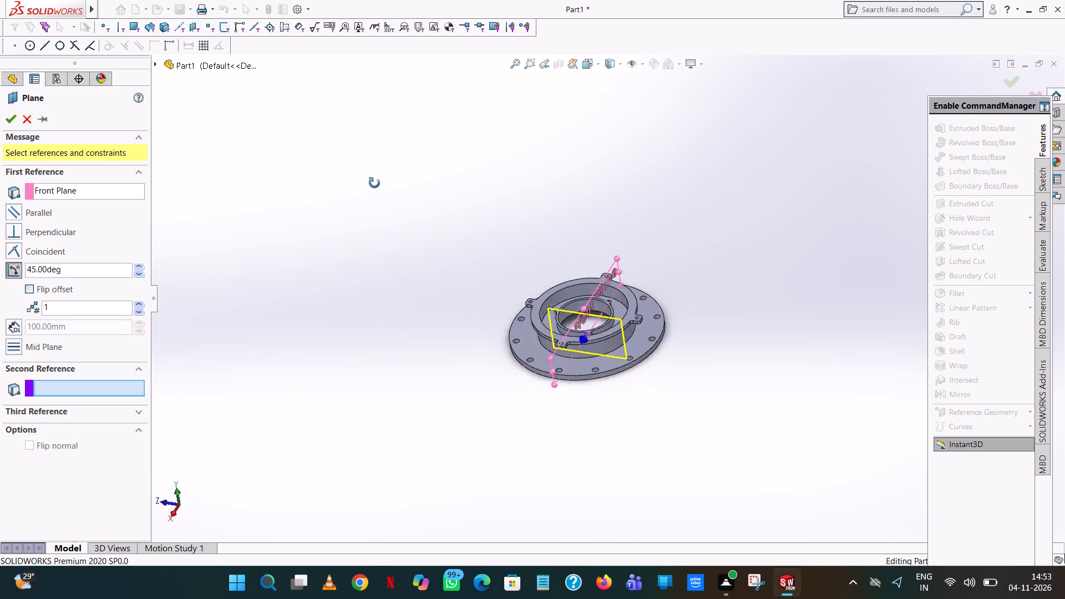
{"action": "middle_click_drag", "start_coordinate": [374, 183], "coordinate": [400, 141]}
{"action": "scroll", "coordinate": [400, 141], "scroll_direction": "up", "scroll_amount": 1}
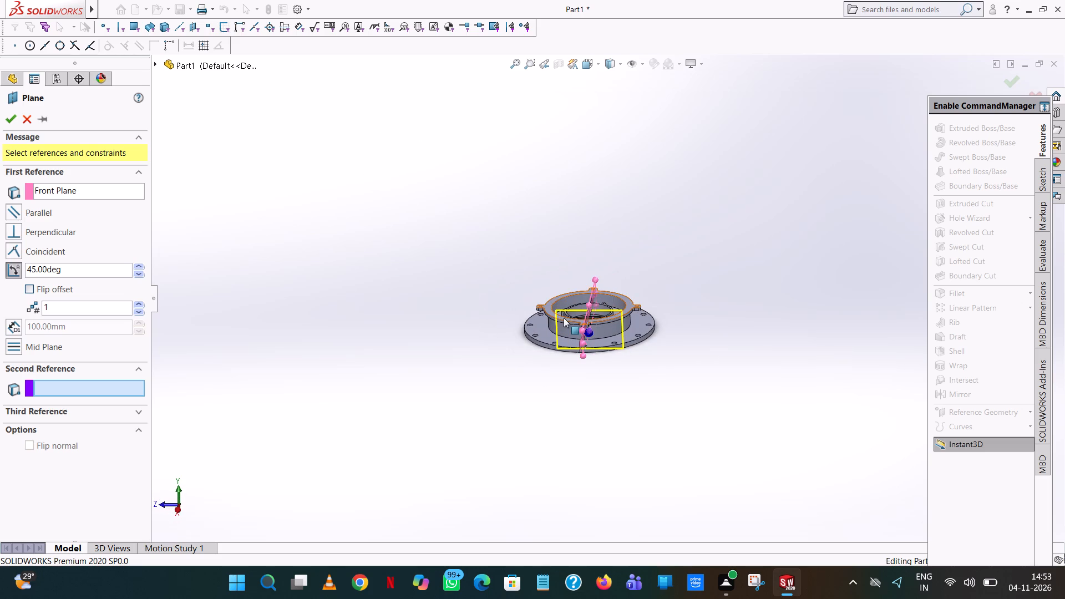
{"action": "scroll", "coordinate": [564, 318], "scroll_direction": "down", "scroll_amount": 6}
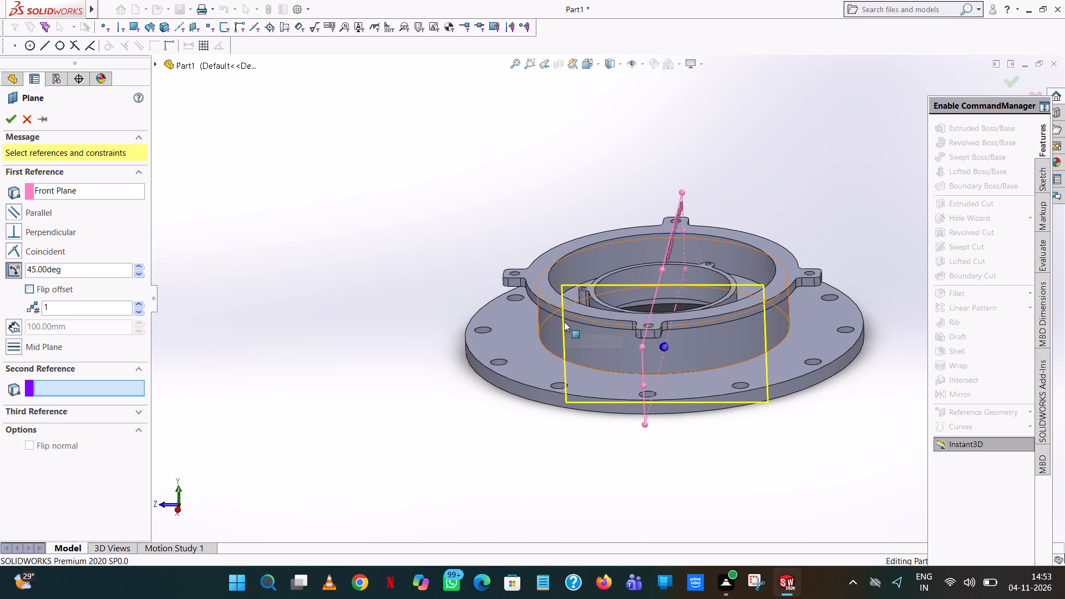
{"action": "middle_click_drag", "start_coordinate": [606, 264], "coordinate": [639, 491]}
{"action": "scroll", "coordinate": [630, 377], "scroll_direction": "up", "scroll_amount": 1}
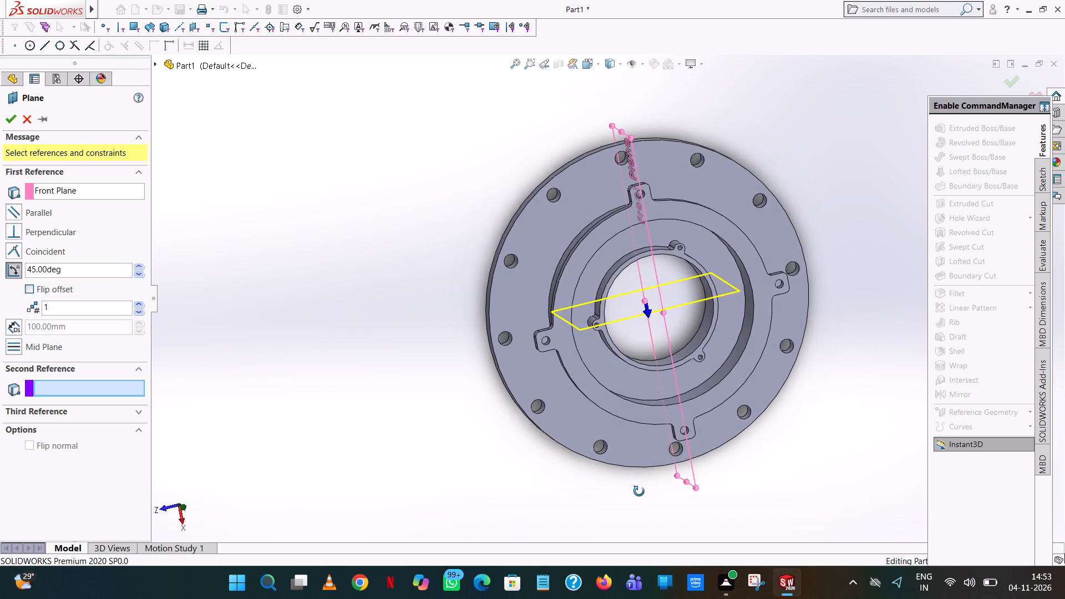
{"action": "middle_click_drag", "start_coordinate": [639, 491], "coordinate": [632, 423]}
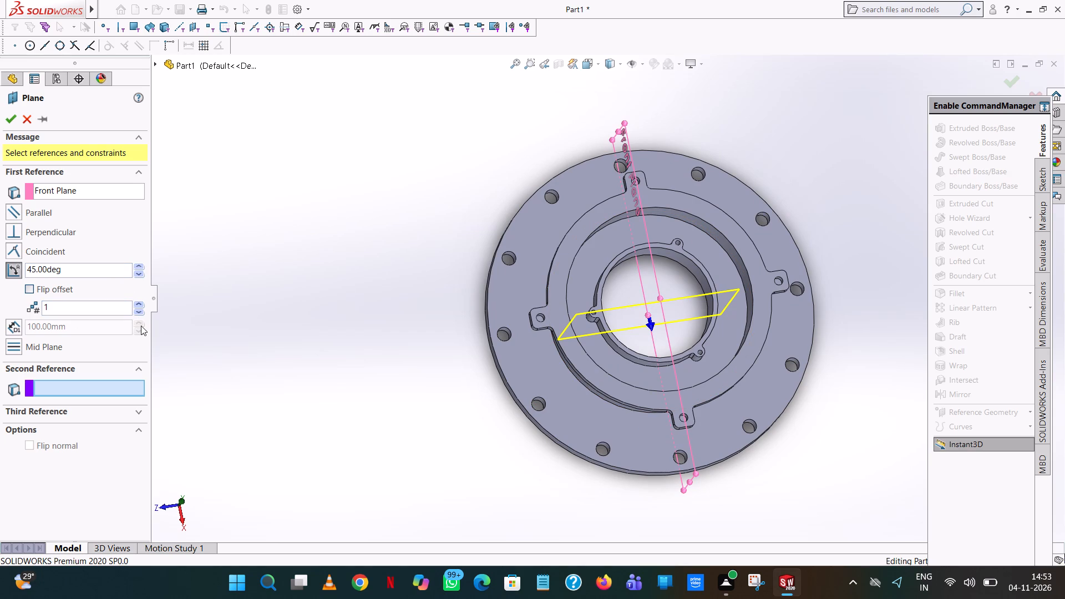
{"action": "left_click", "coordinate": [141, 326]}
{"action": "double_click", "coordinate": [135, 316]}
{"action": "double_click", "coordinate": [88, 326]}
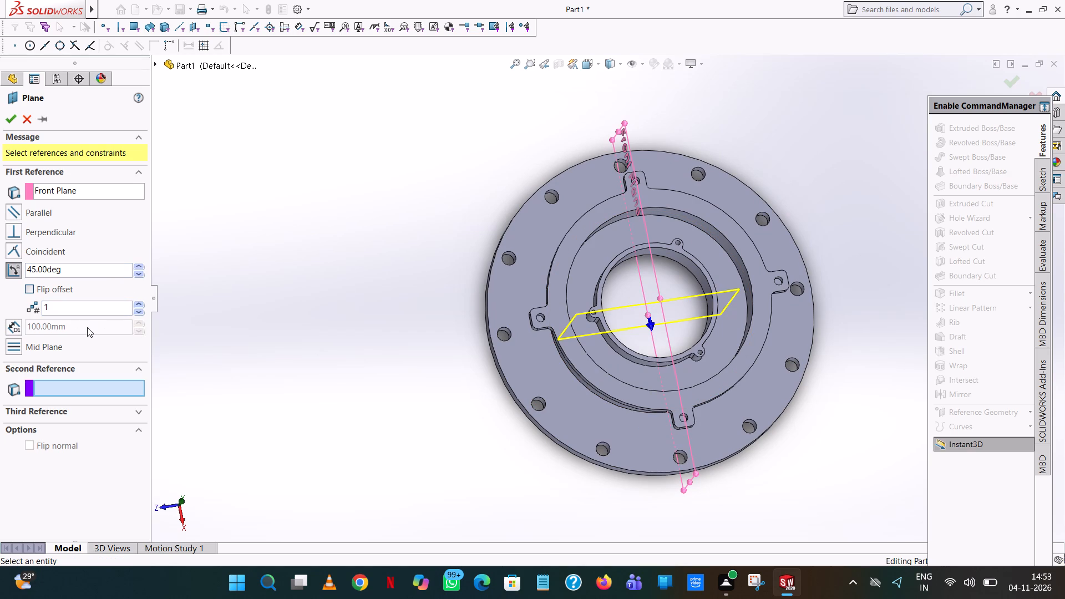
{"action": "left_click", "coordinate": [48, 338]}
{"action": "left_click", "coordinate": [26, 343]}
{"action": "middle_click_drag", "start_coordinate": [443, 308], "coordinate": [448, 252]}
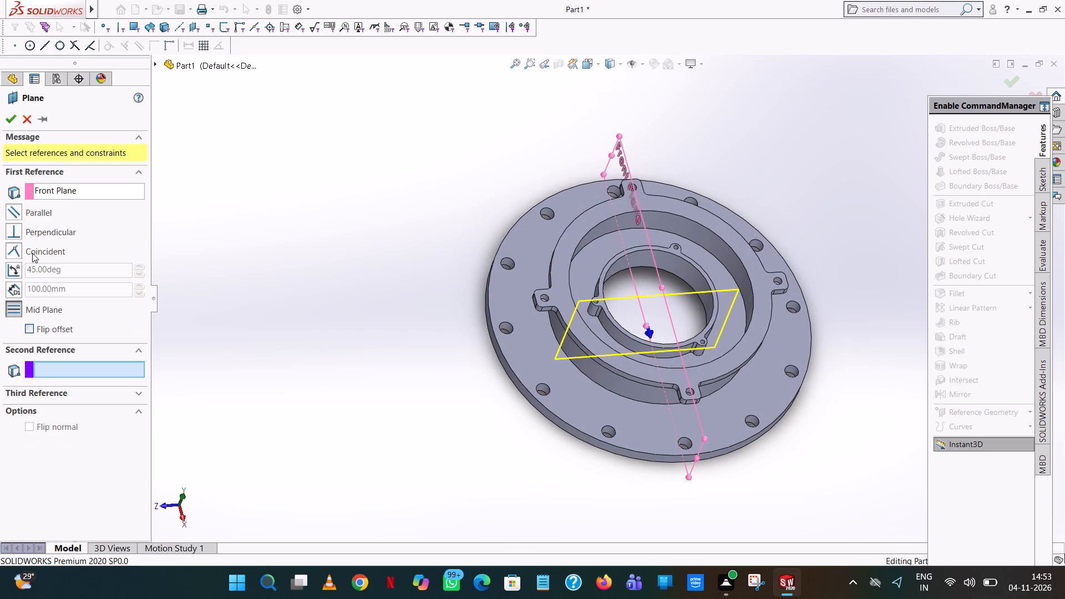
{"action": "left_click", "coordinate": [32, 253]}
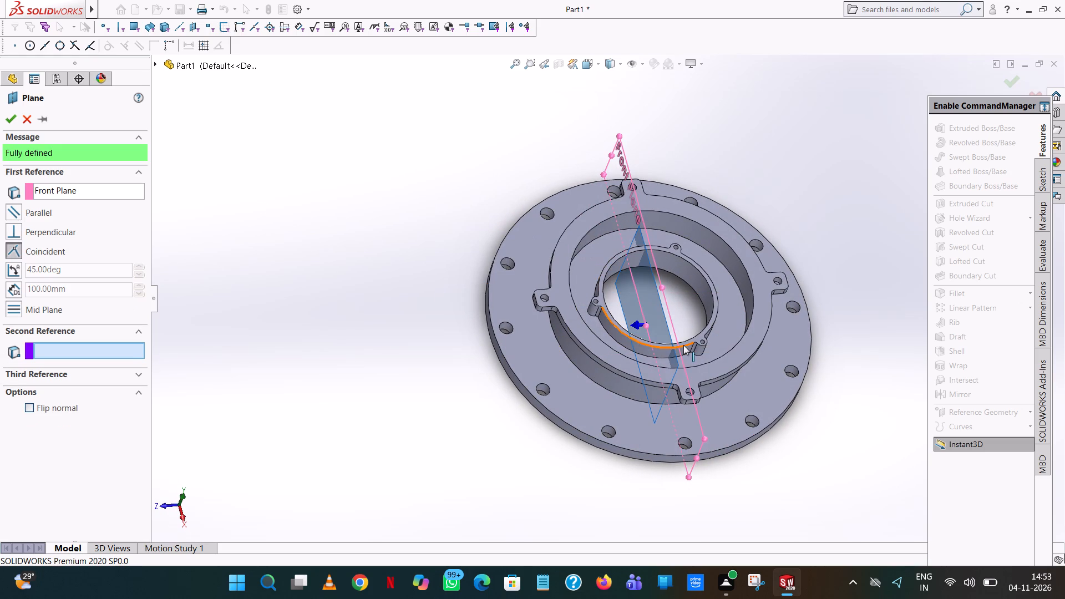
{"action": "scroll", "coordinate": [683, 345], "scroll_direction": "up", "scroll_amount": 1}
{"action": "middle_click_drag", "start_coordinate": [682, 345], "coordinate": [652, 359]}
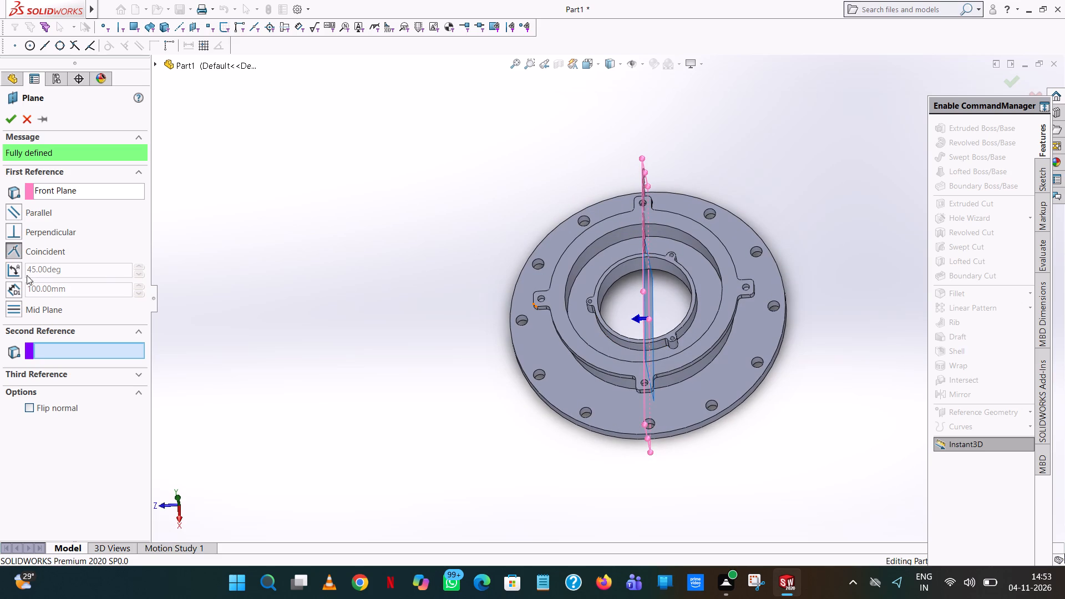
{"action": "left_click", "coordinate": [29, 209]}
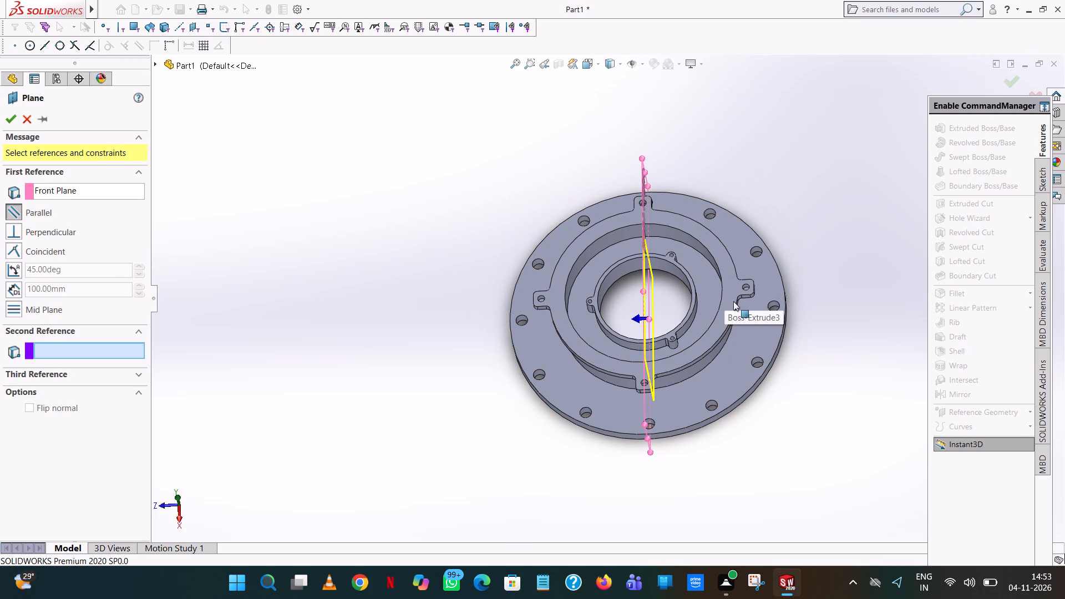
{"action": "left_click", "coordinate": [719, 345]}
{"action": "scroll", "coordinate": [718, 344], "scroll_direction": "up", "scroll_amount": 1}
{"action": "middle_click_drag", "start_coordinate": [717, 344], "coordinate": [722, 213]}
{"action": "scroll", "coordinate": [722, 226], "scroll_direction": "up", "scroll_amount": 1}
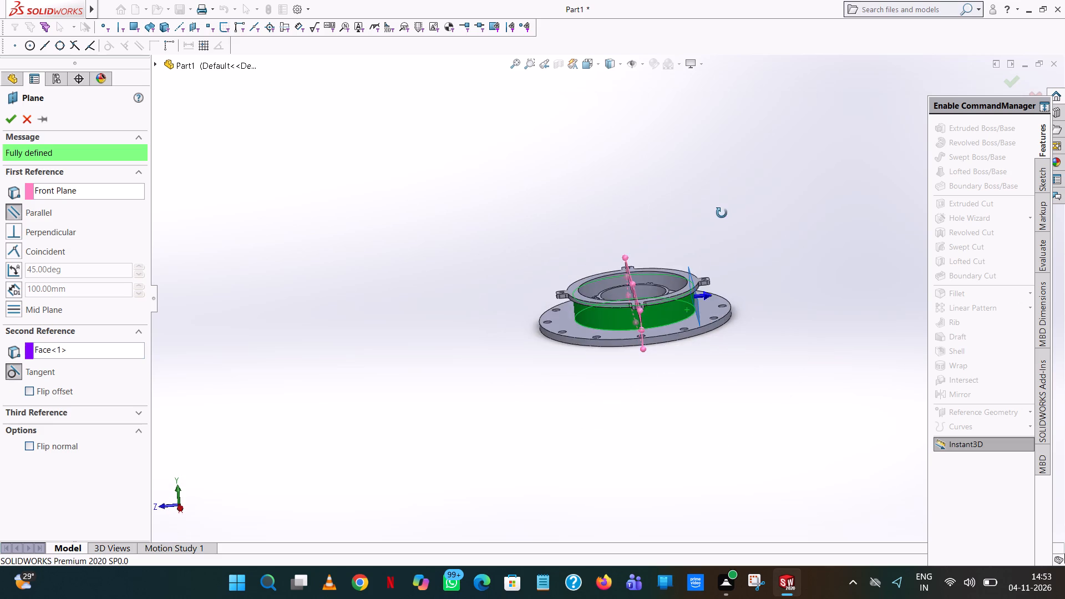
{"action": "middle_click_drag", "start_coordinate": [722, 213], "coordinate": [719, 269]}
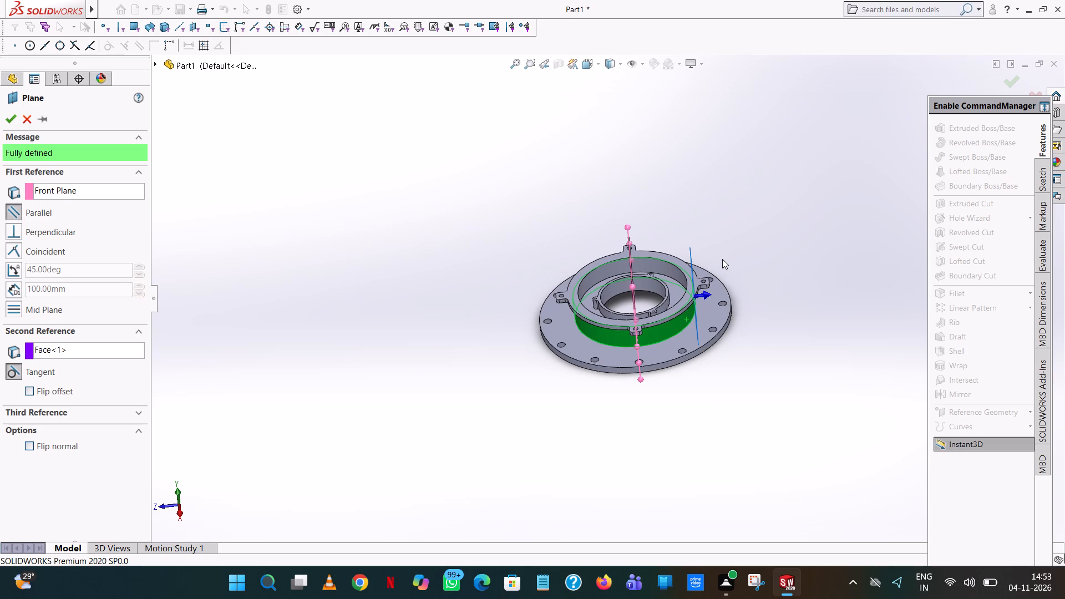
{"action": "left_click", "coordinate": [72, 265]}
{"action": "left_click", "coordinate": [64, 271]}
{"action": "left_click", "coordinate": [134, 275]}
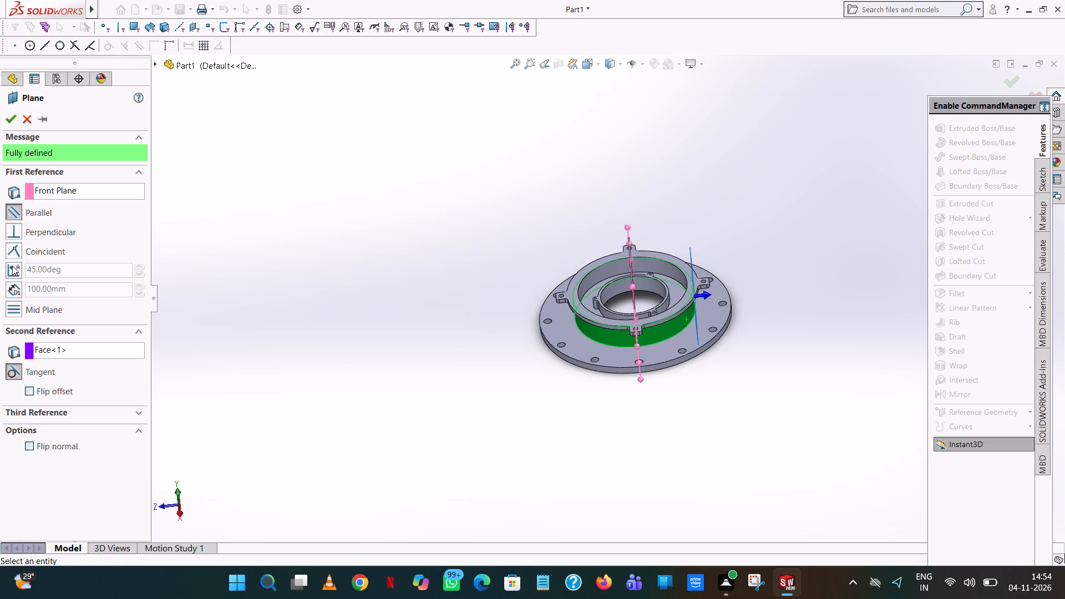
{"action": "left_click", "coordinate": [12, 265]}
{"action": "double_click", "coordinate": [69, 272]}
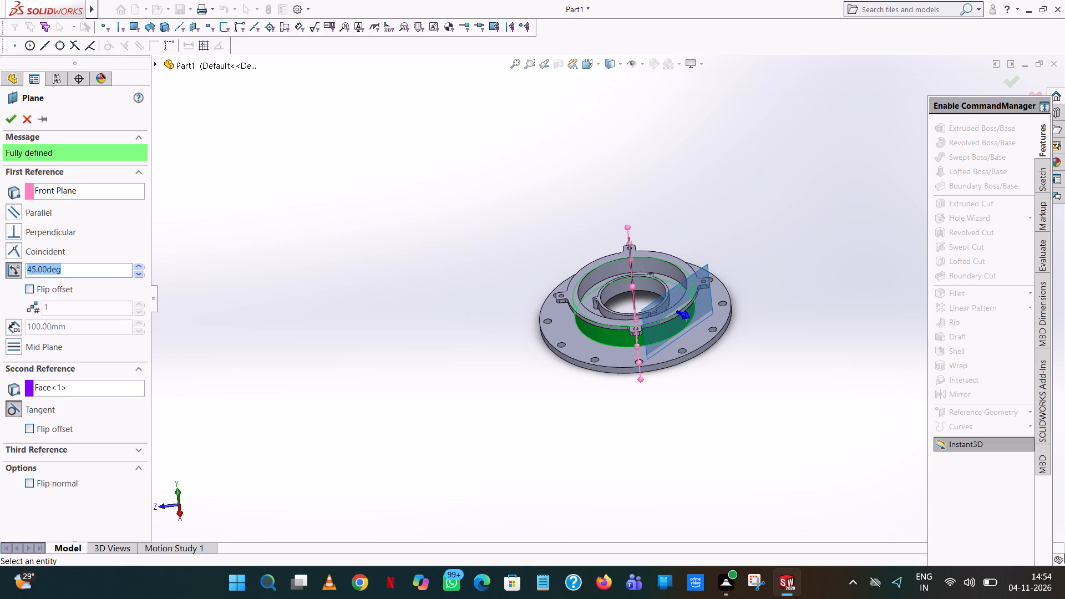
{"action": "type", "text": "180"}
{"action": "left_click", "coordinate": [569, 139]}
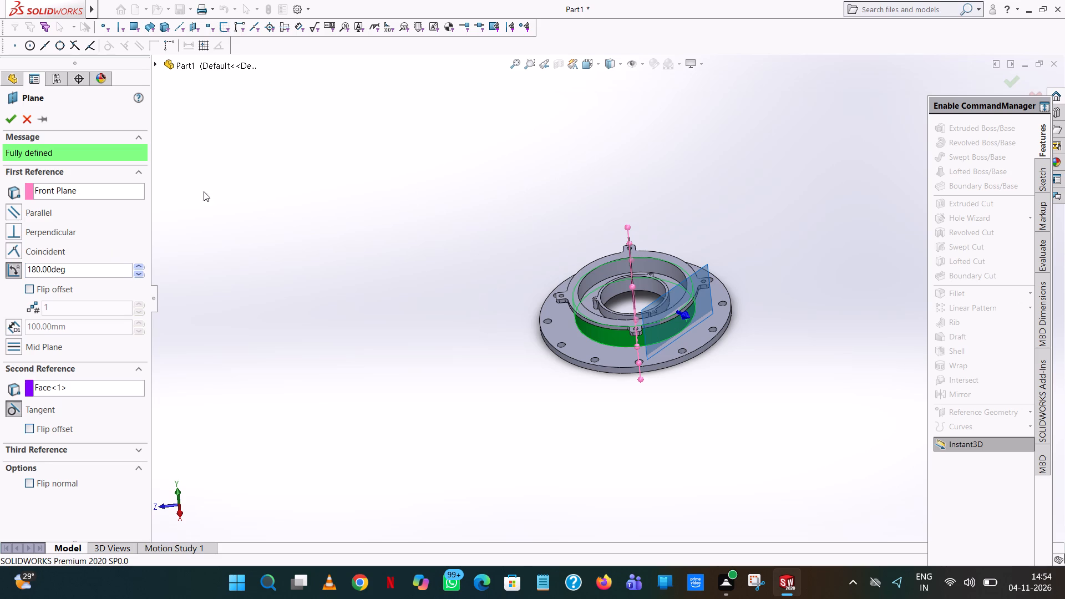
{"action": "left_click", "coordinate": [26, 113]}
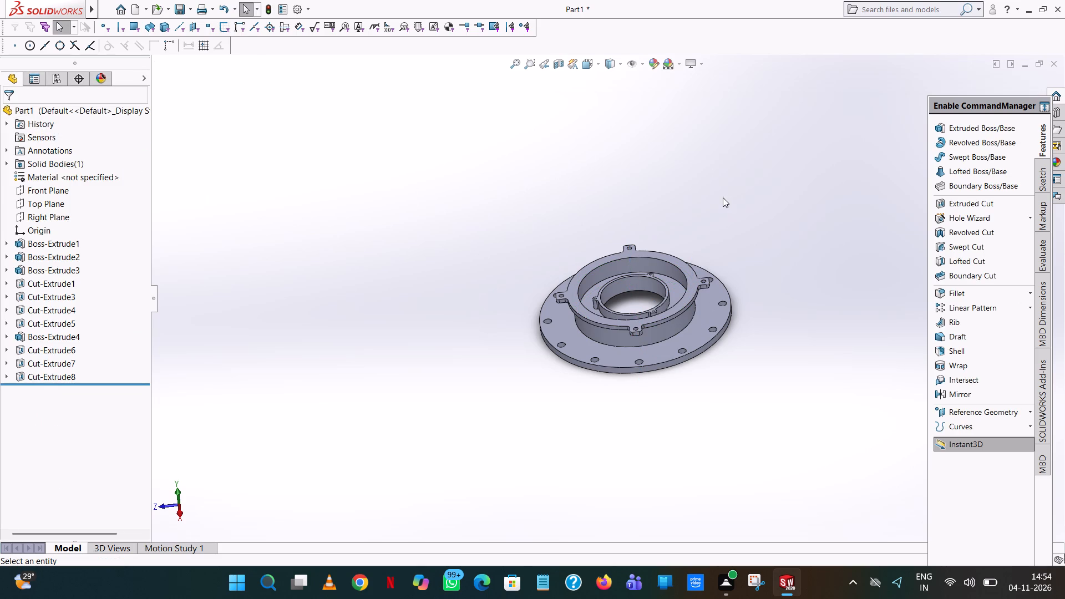
Change the appearance colour of the whole part to the medium grey standard swatch with red and green at 128.
{"action": "right_click", "coordinate": [666, 348]}
{"action": "left_click", "coordinate": [760, 306]}
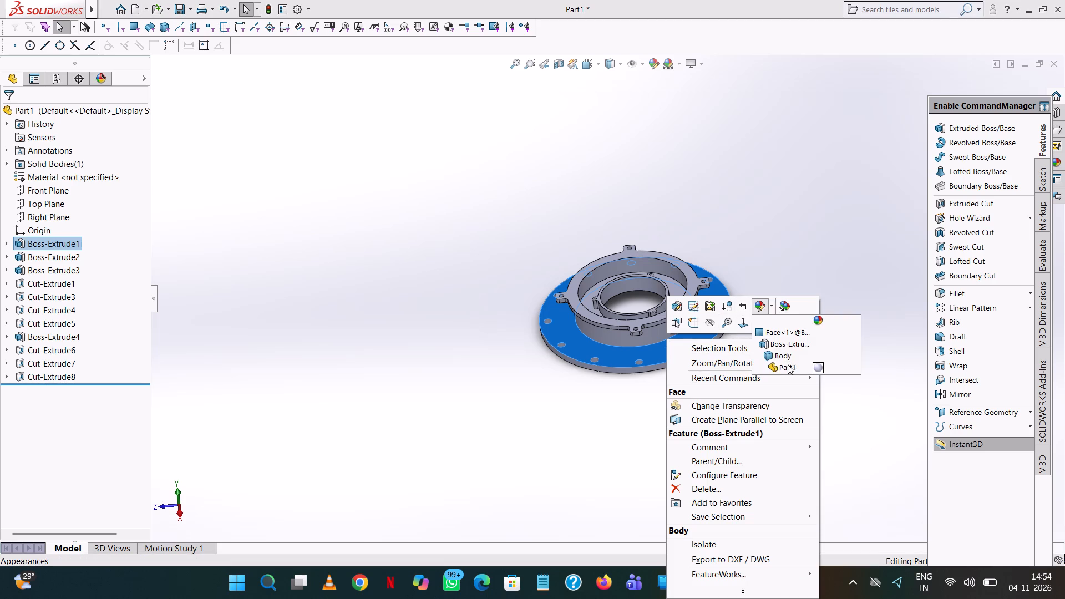
{"action": "left_click", "coordinate": [788, 364]}
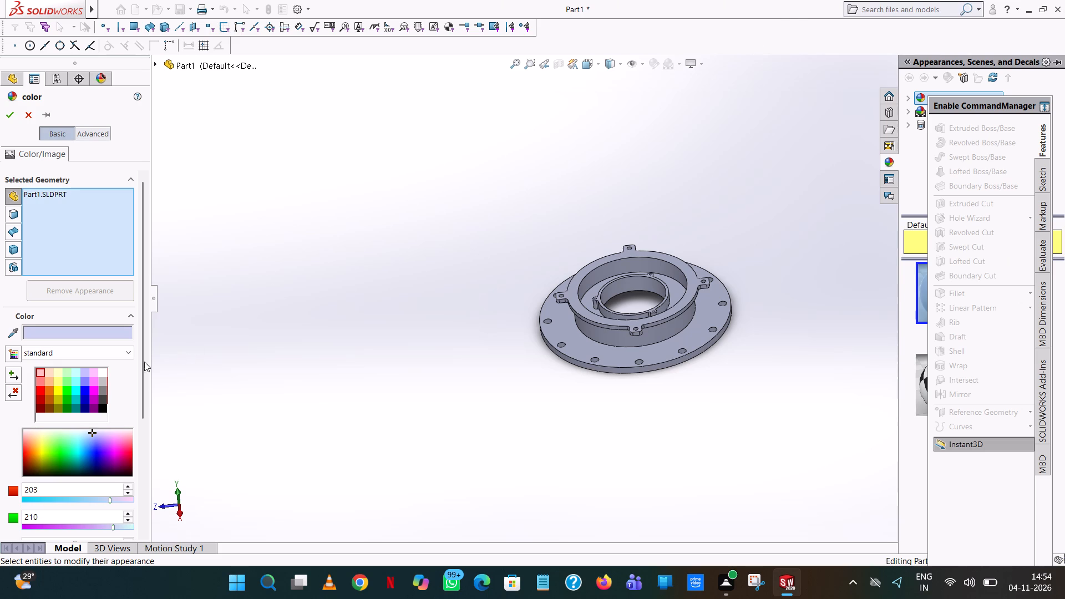
{"action": "left_click", "coordinate": [105, 394]}
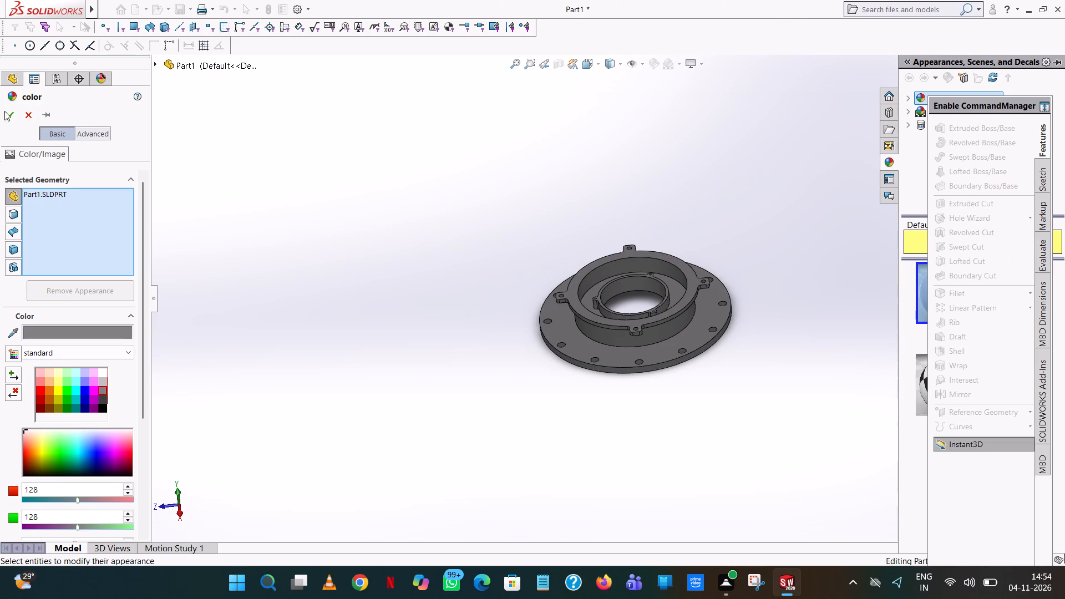
{"action": "left_click", "coordinate": [11, 109]}
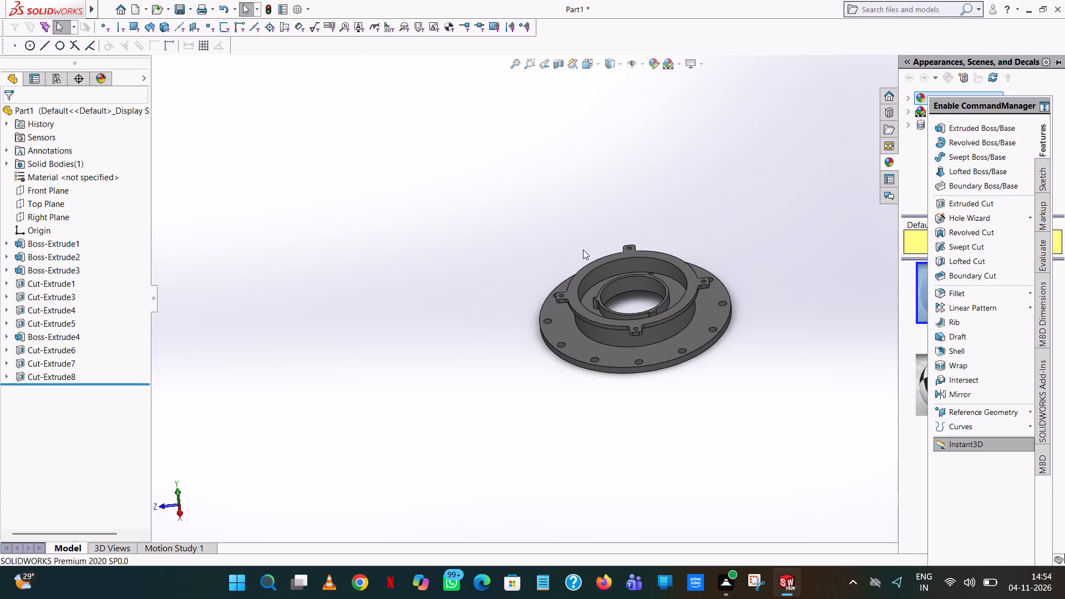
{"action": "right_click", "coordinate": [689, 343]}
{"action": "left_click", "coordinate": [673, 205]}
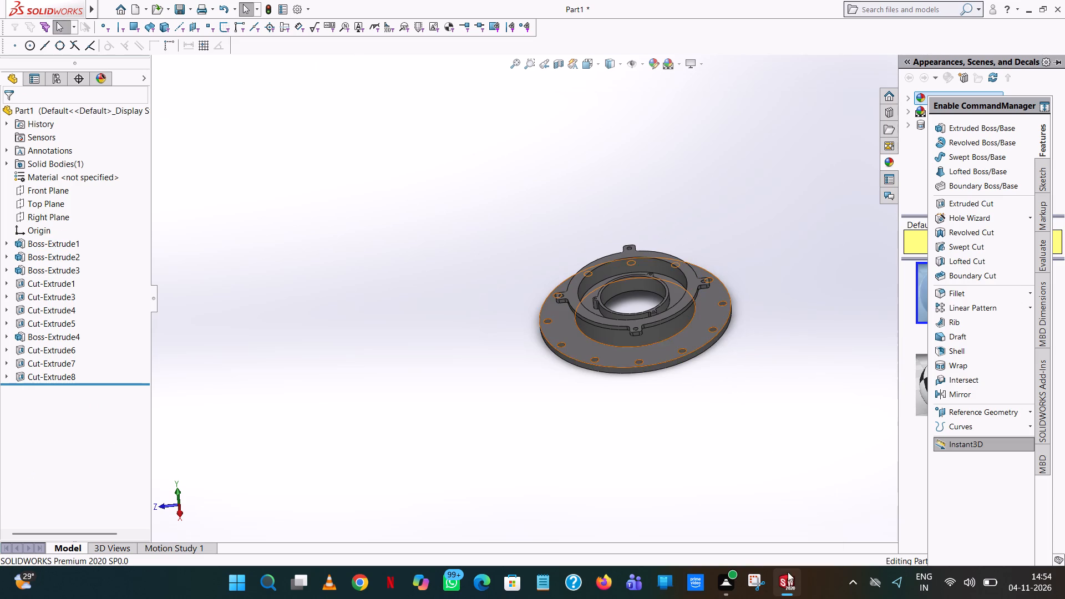
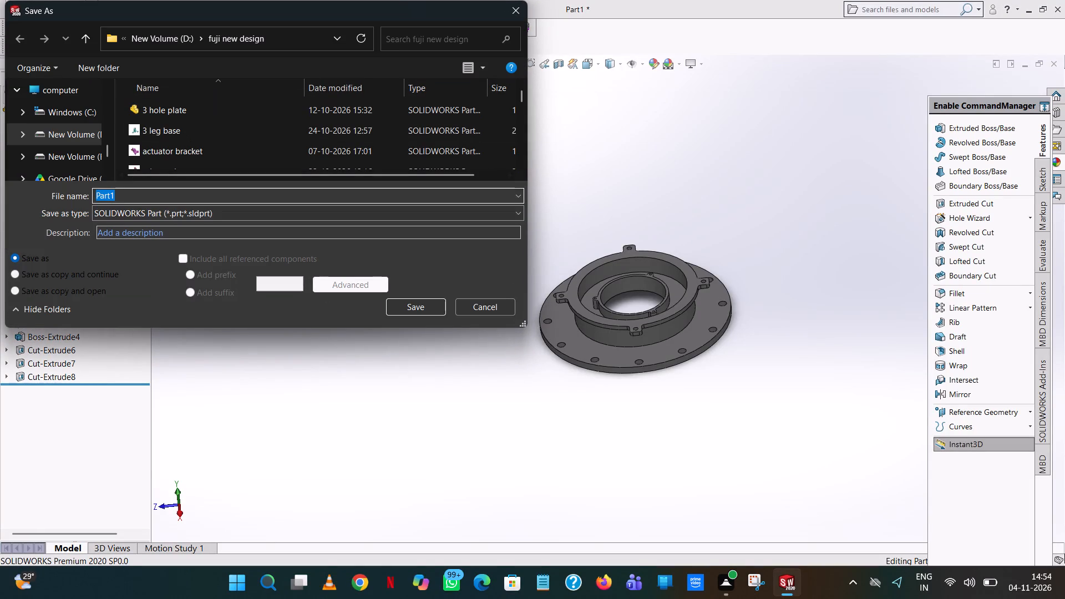
Save the part as "y junction" in SOLIDWORKS Part format in the "fuji new design" folder.
{"action": "type", "text": "y"}
{"action": "key", "text": "space"}
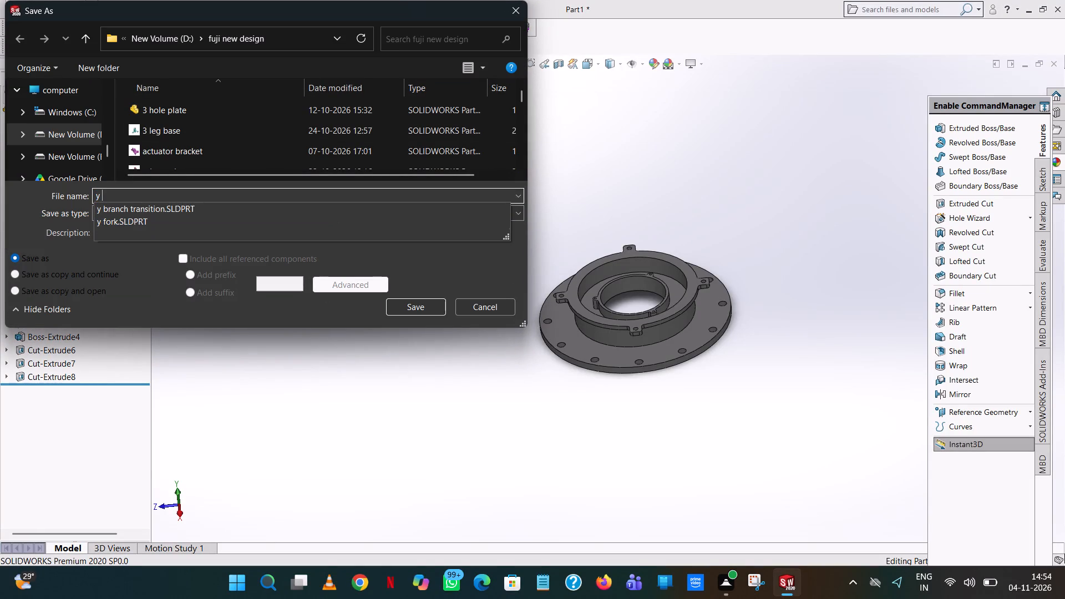
{"action": "type", "text": "junction"}
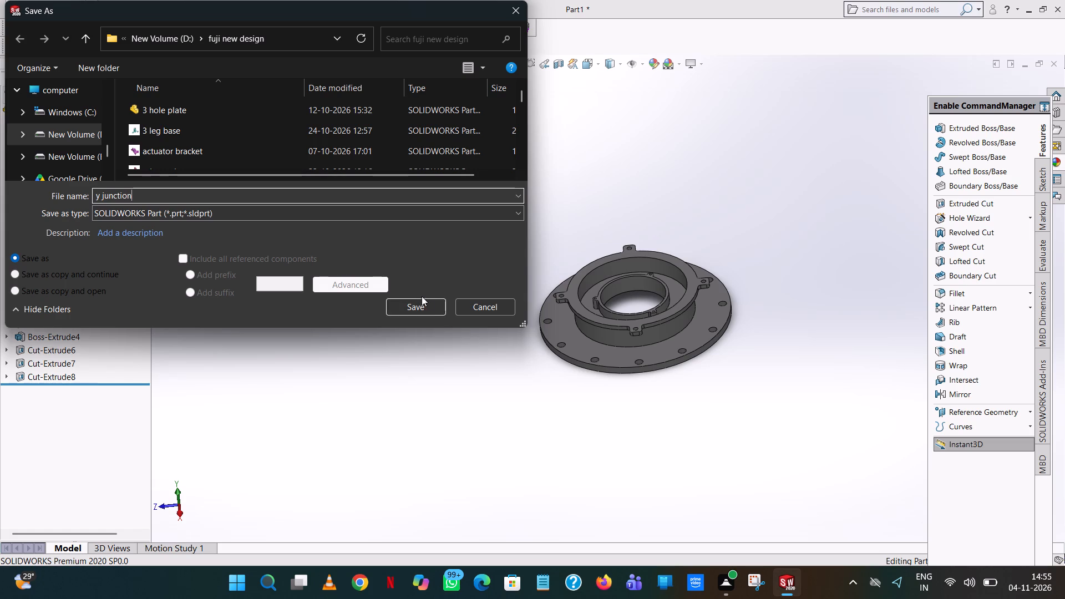
{"action": "left_click", "coordinate": [438, 307]}
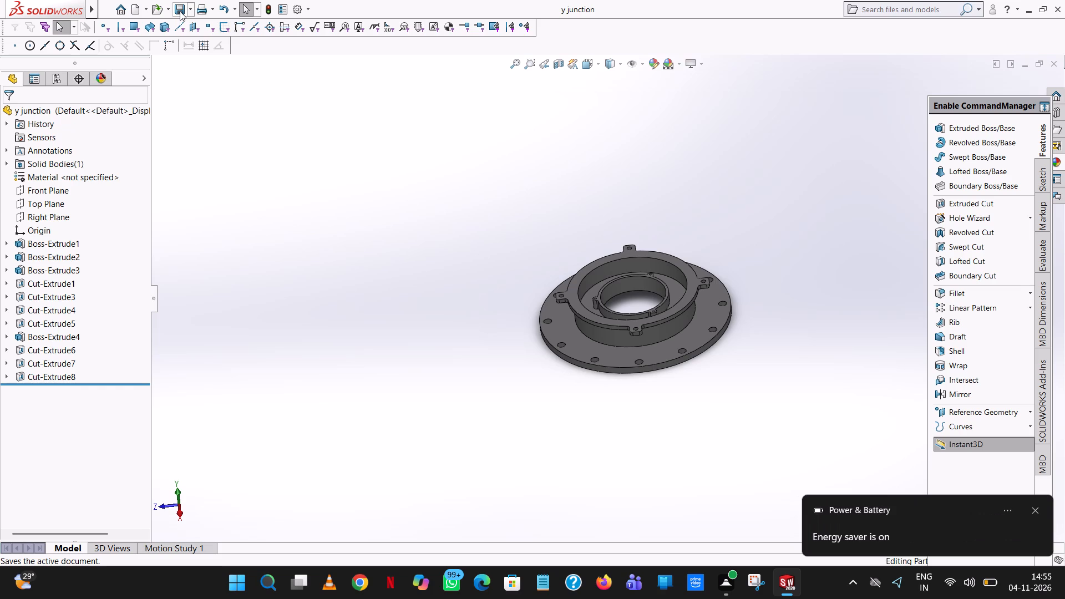
Save a PDF copy of the part, named y junction, in the "fuji new pdf" folder on drive D.
{"action": "left_click", "coordinate": [194, 8]}
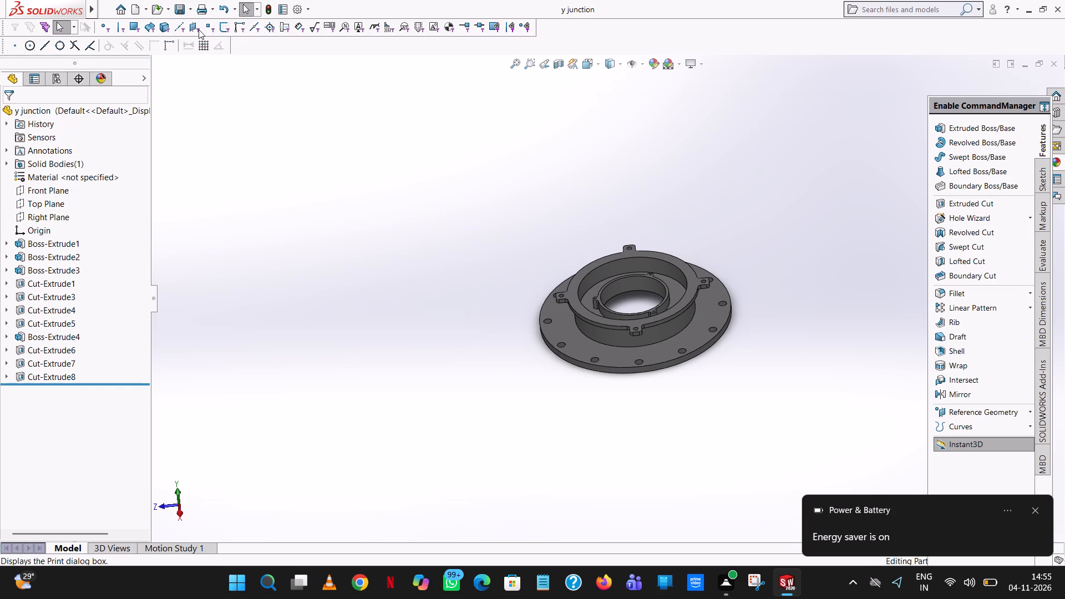
{"action": "left_click", "coordinate": [189, 12]}
{"action": "left_click", "coordinate": [199, 38]}
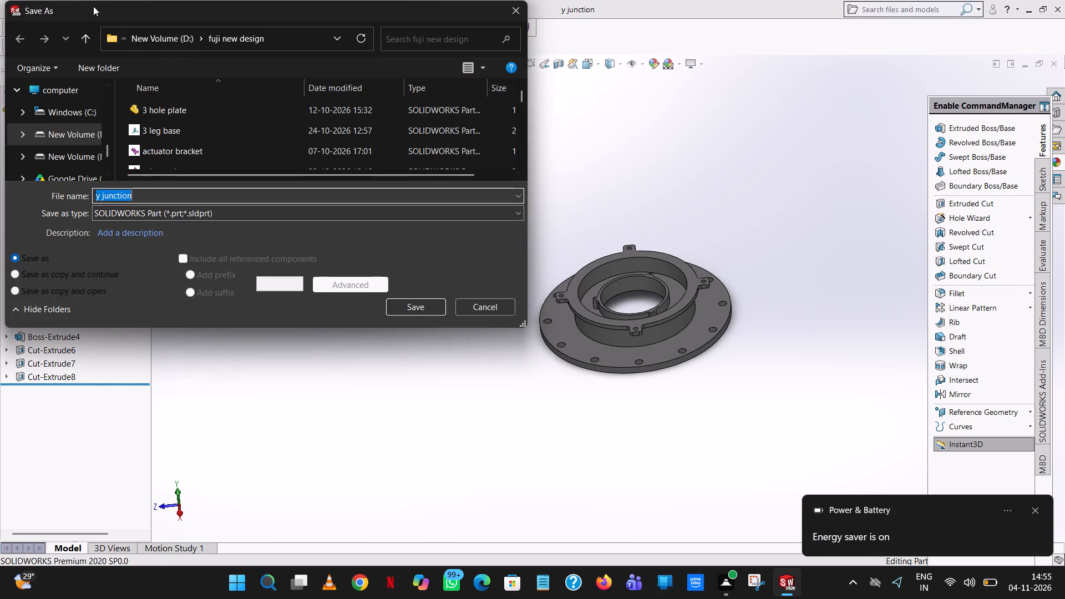
{"action": "left_click", "coordinate": [89, 38]}
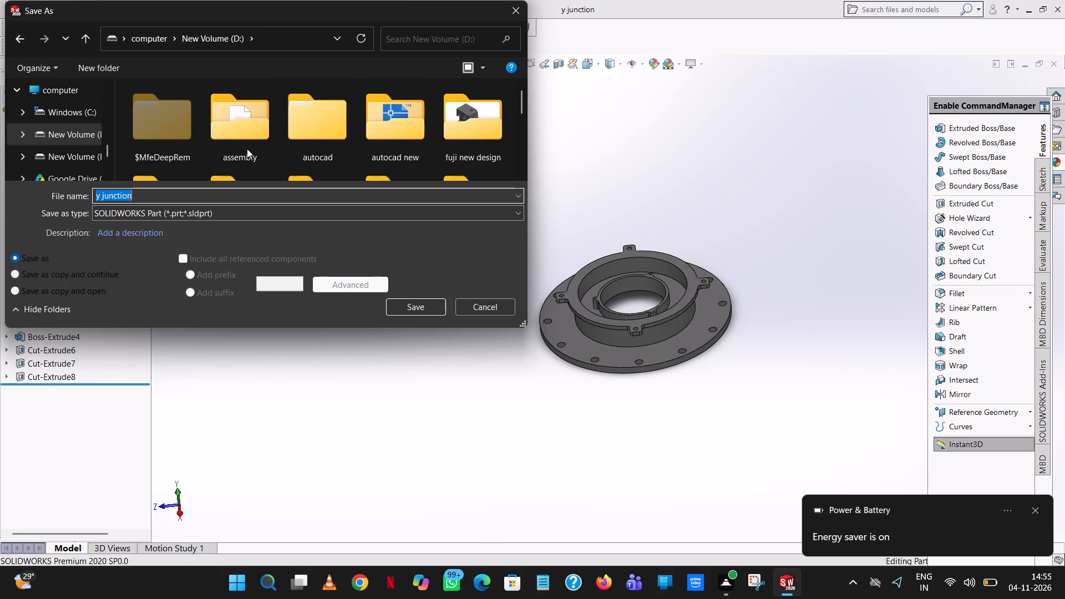
{"action": "scroll", "coordinate": [247, 149], "scroll_direction": "down", "scroll_amount": 1}
{"action": "double_click", "coordinate": [163, 148]}
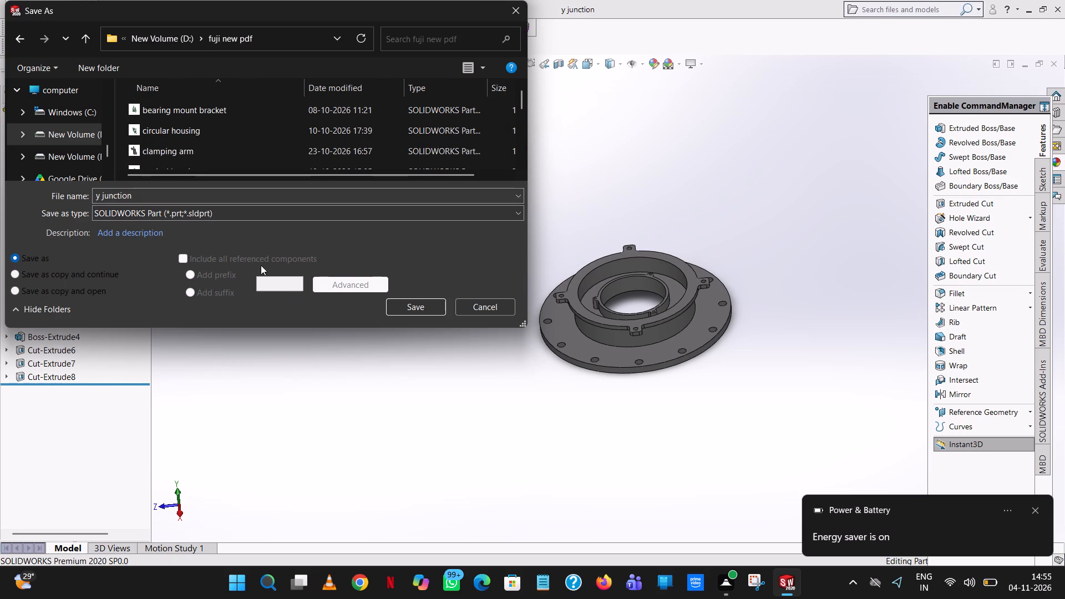
{"action": "left_click", "coordinate": [243, 212]}
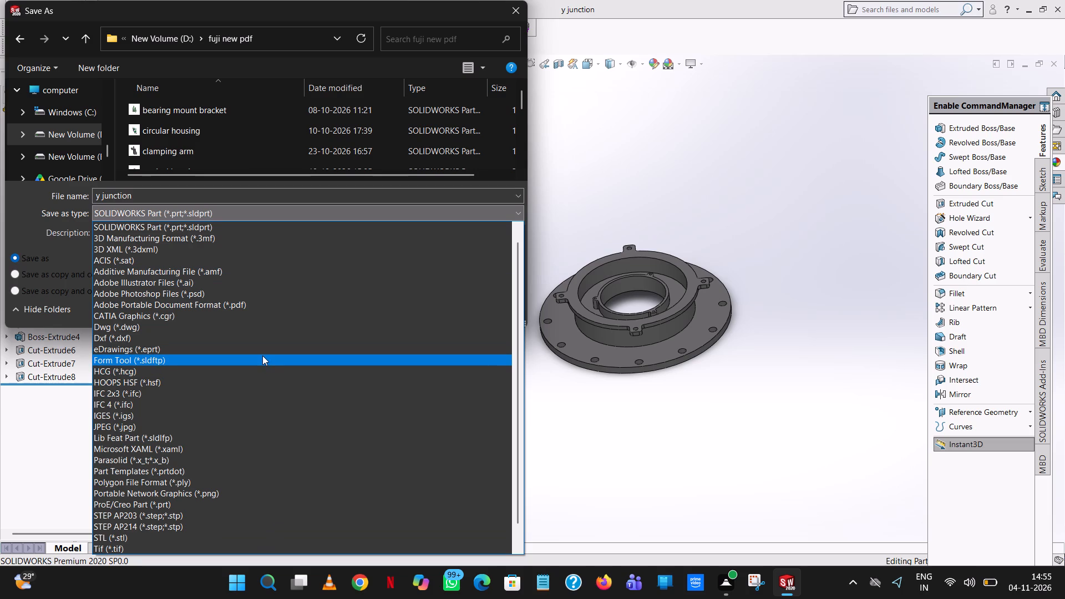
{"action": "left_click", "coordinate": [216, 302]}
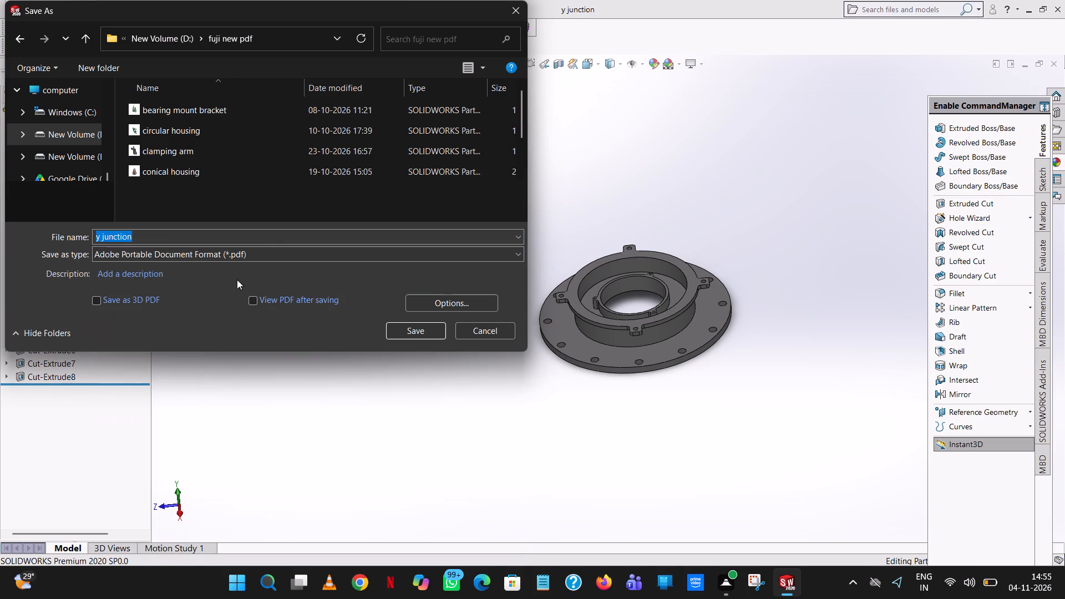
{"action": "scroll", "coordinate": [429, 314], "scroll_direction": "down", "scroll_amount": 2}
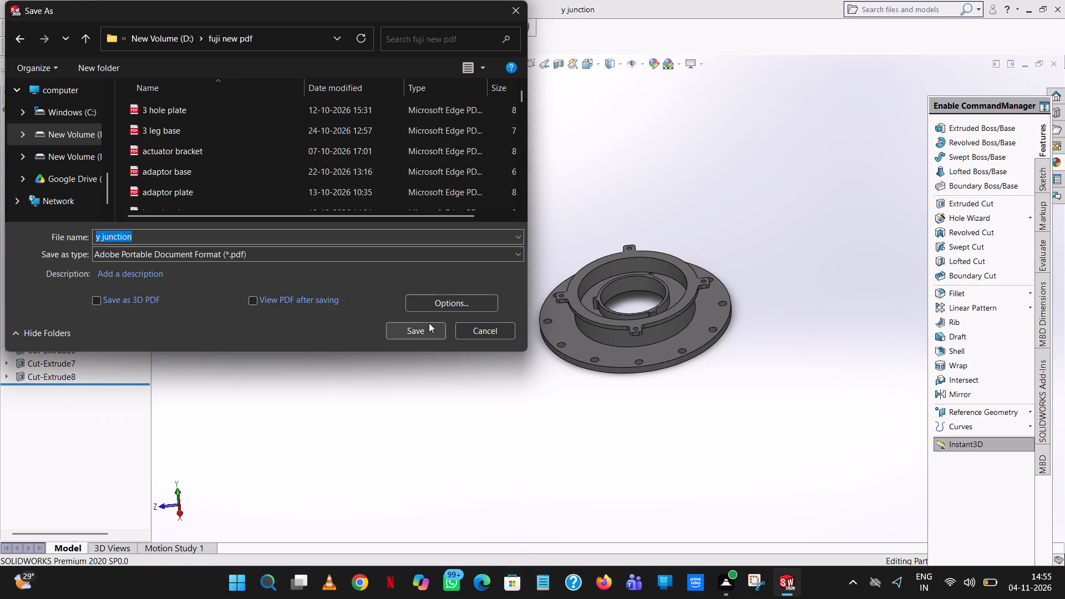
{"action": "left_click", "coordinate": [416, 328]}
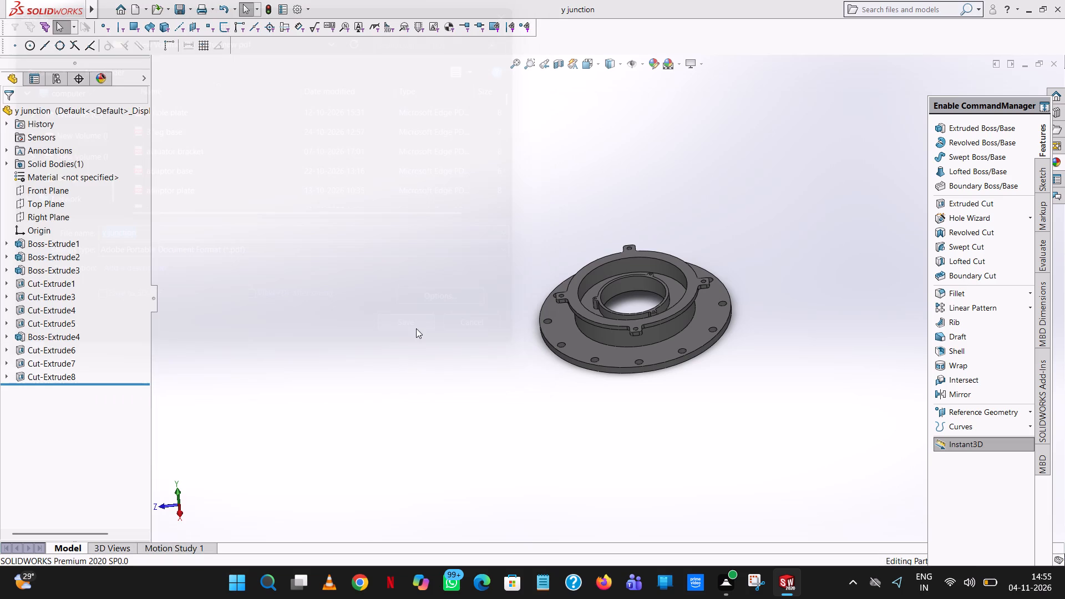